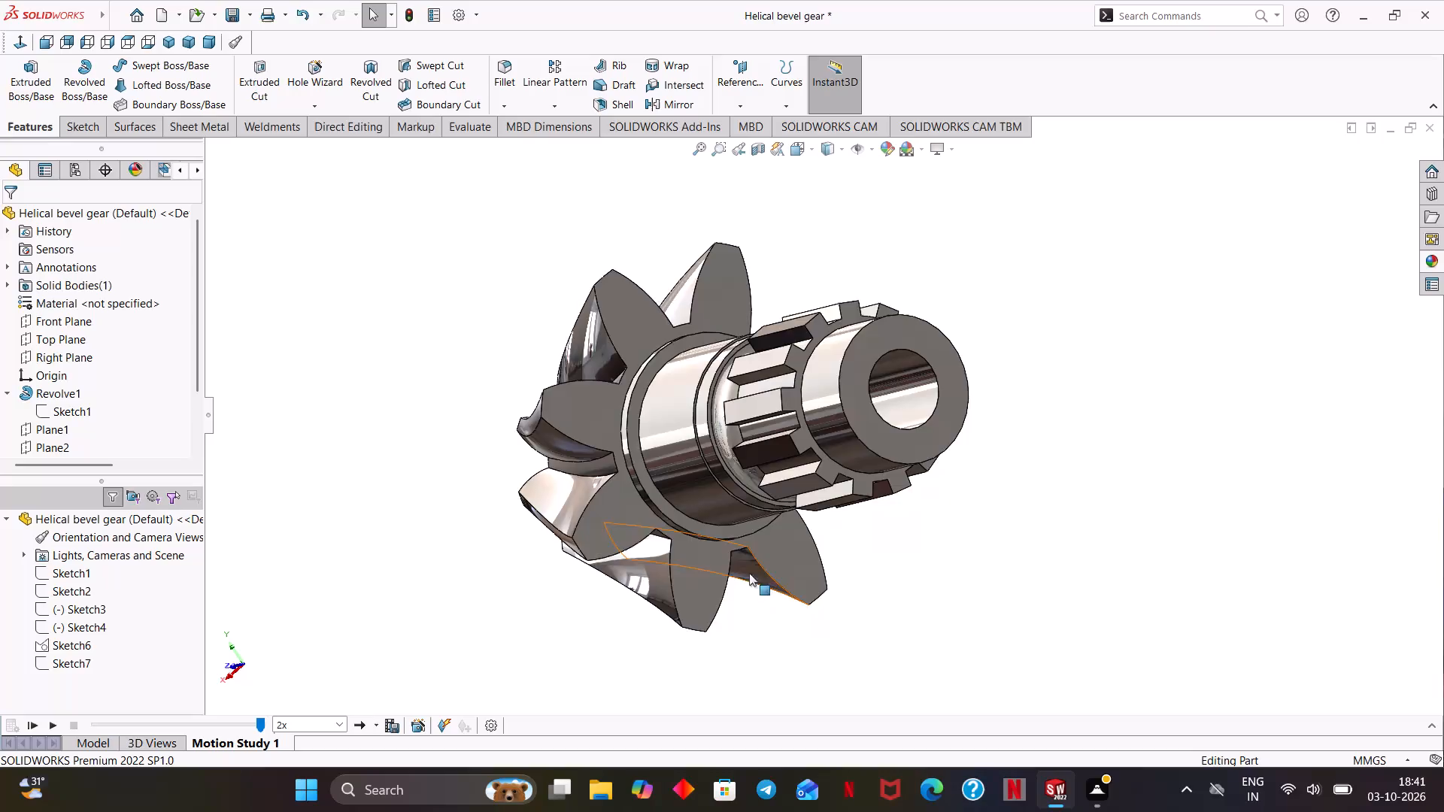
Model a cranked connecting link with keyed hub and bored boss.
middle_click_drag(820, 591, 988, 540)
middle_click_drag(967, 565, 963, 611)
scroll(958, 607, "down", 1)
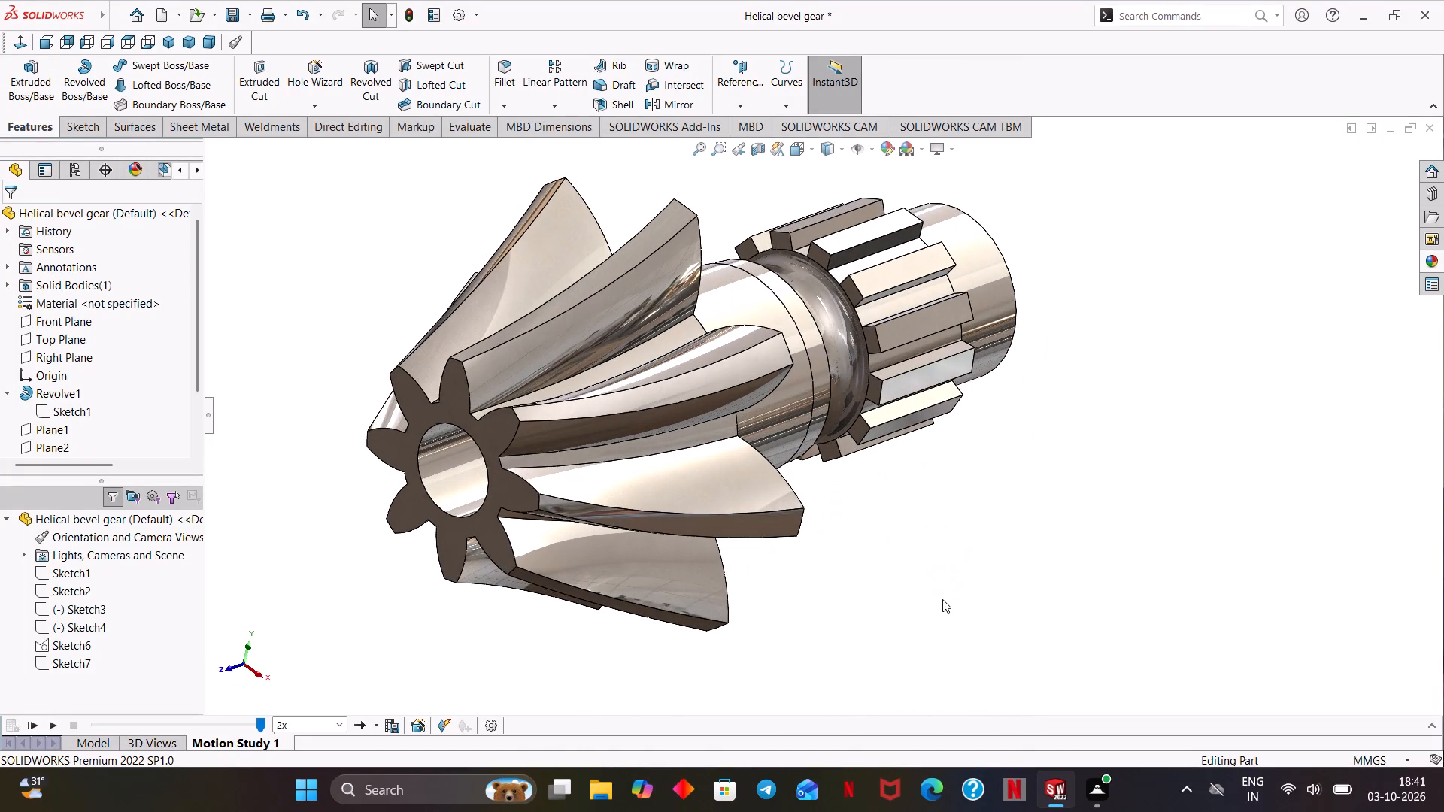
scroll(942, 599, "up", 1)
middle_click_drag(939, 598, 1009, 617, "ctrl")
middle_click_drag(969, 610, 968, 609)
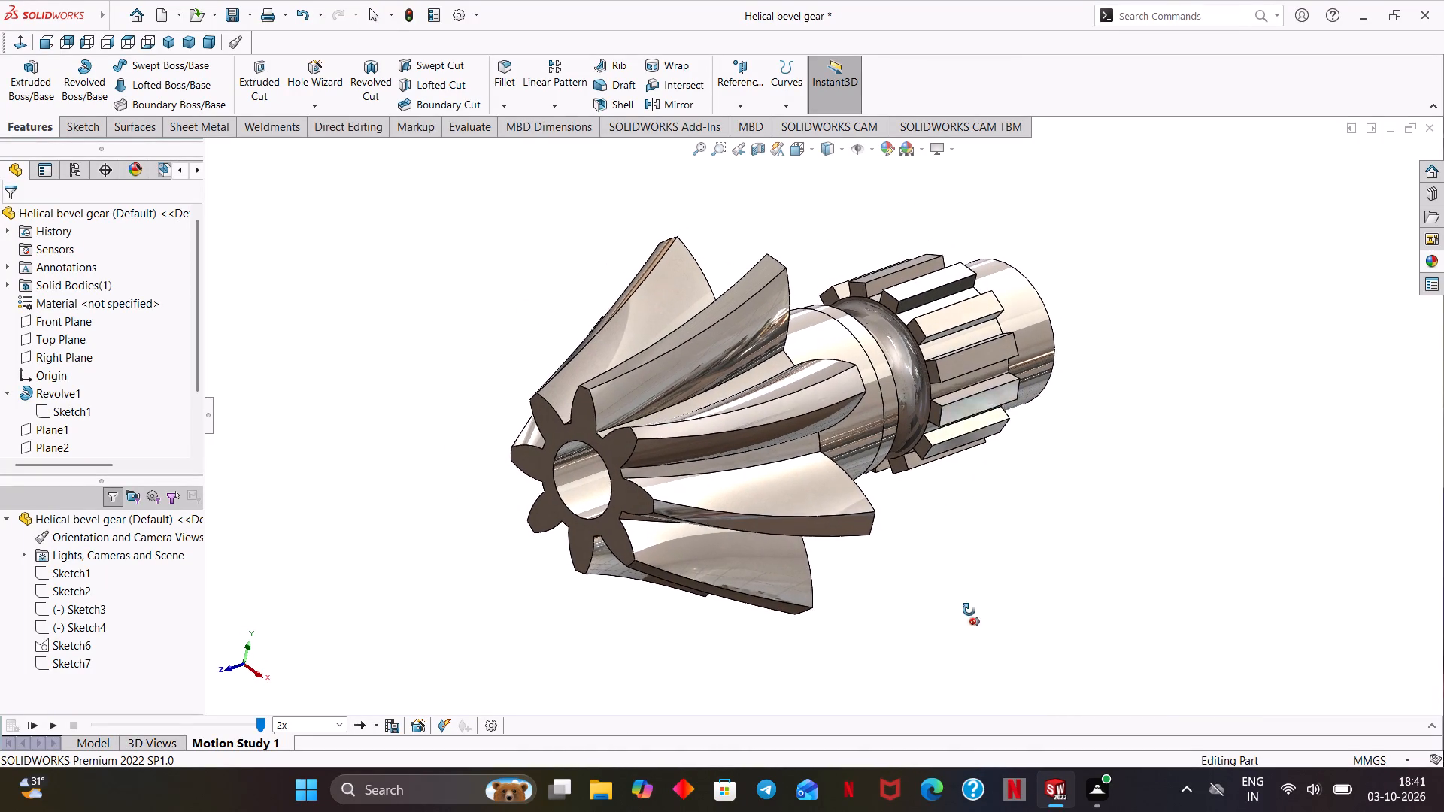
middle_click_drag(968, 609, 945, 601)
Create a new part document.
key("ctrl+n")
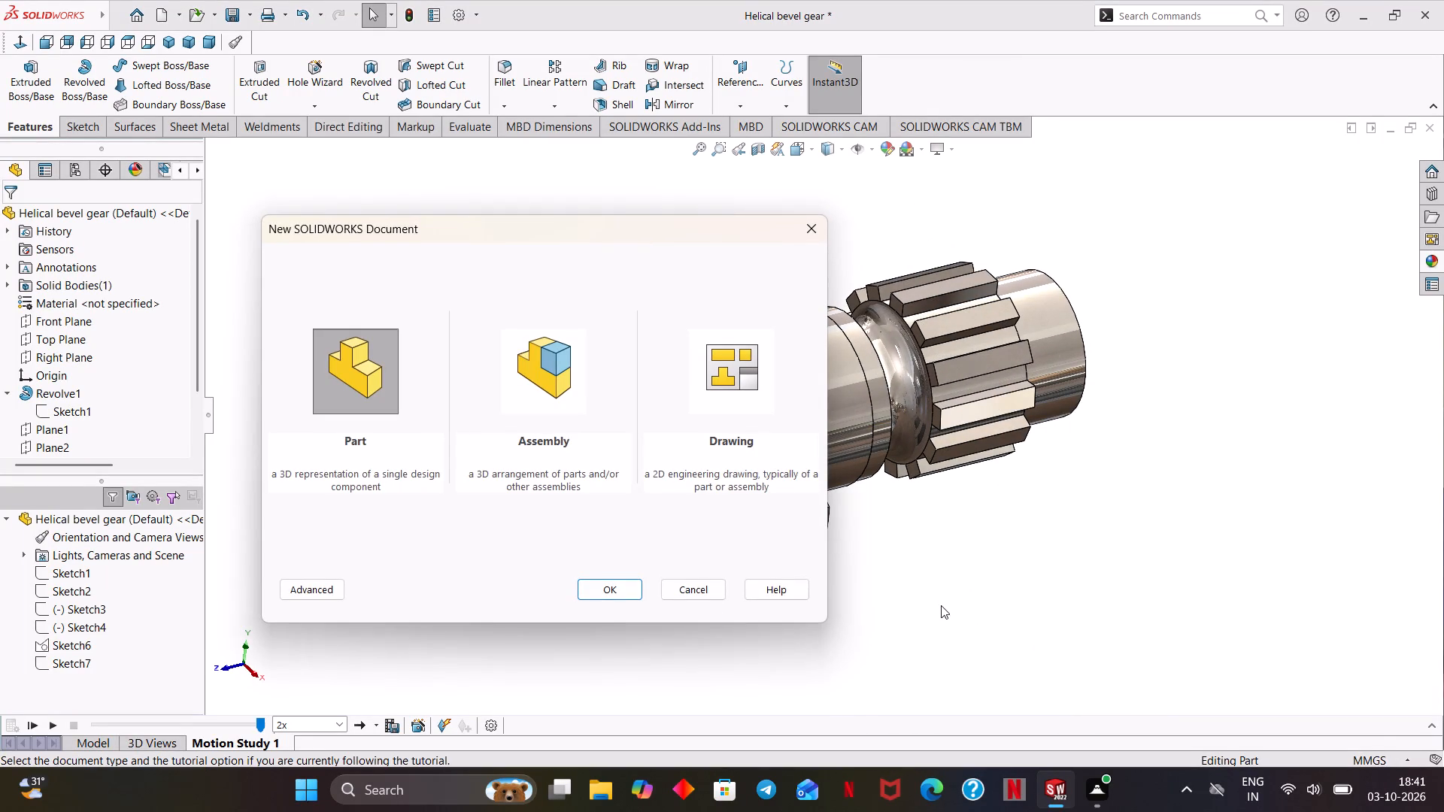
key("Return")
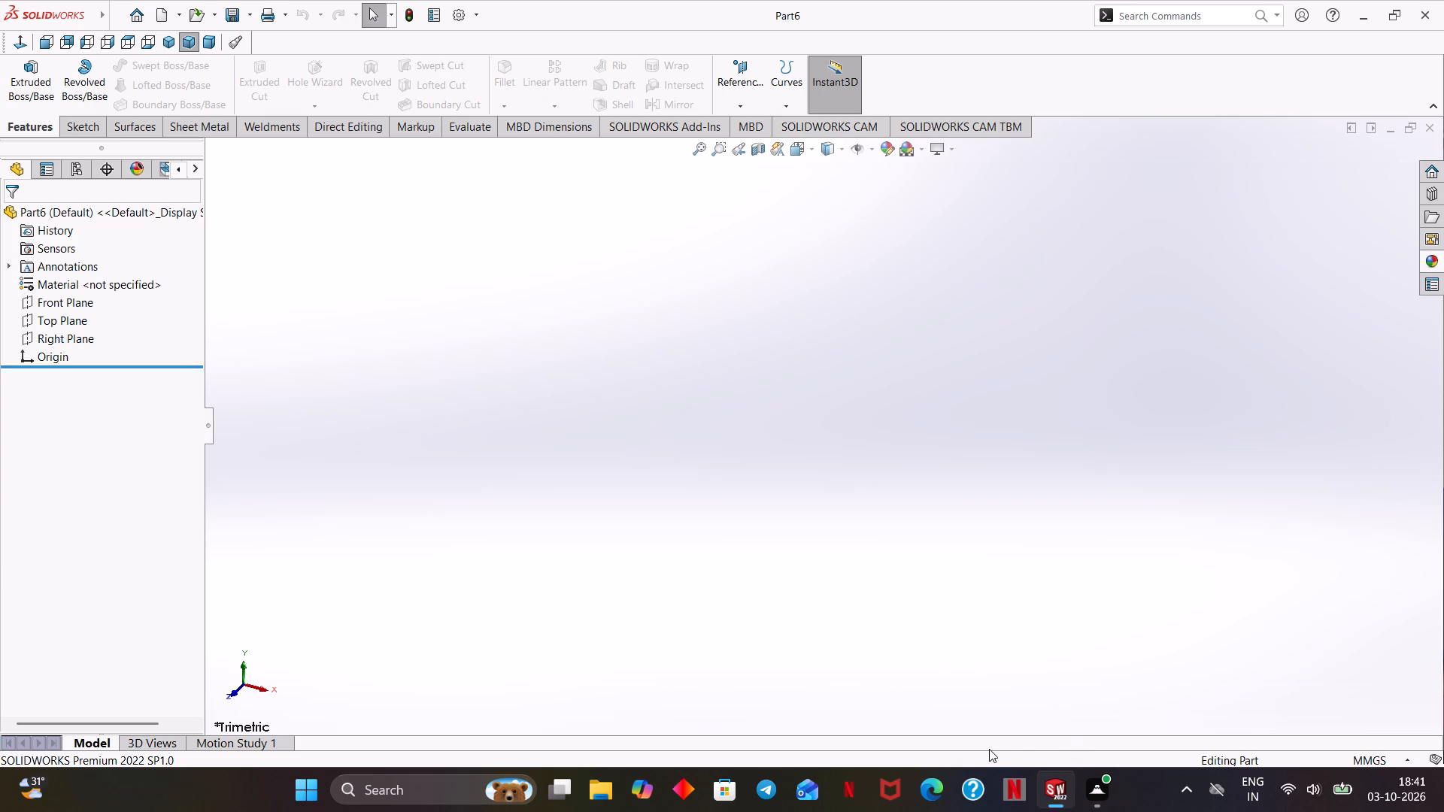
Apply the Plain White scene to the new part.
left_click_drag(524, 189, 824, 537)
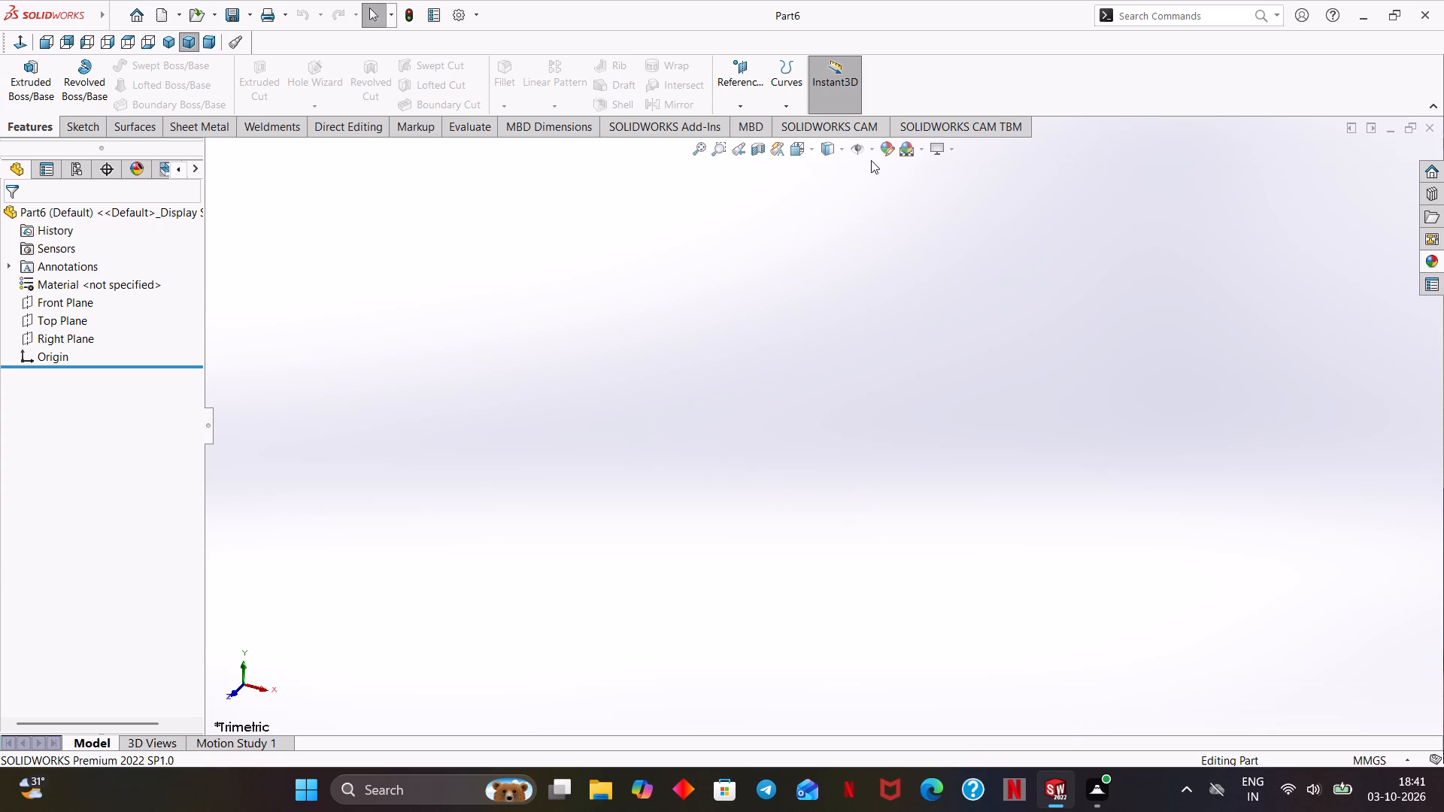
left_click(872, 156)
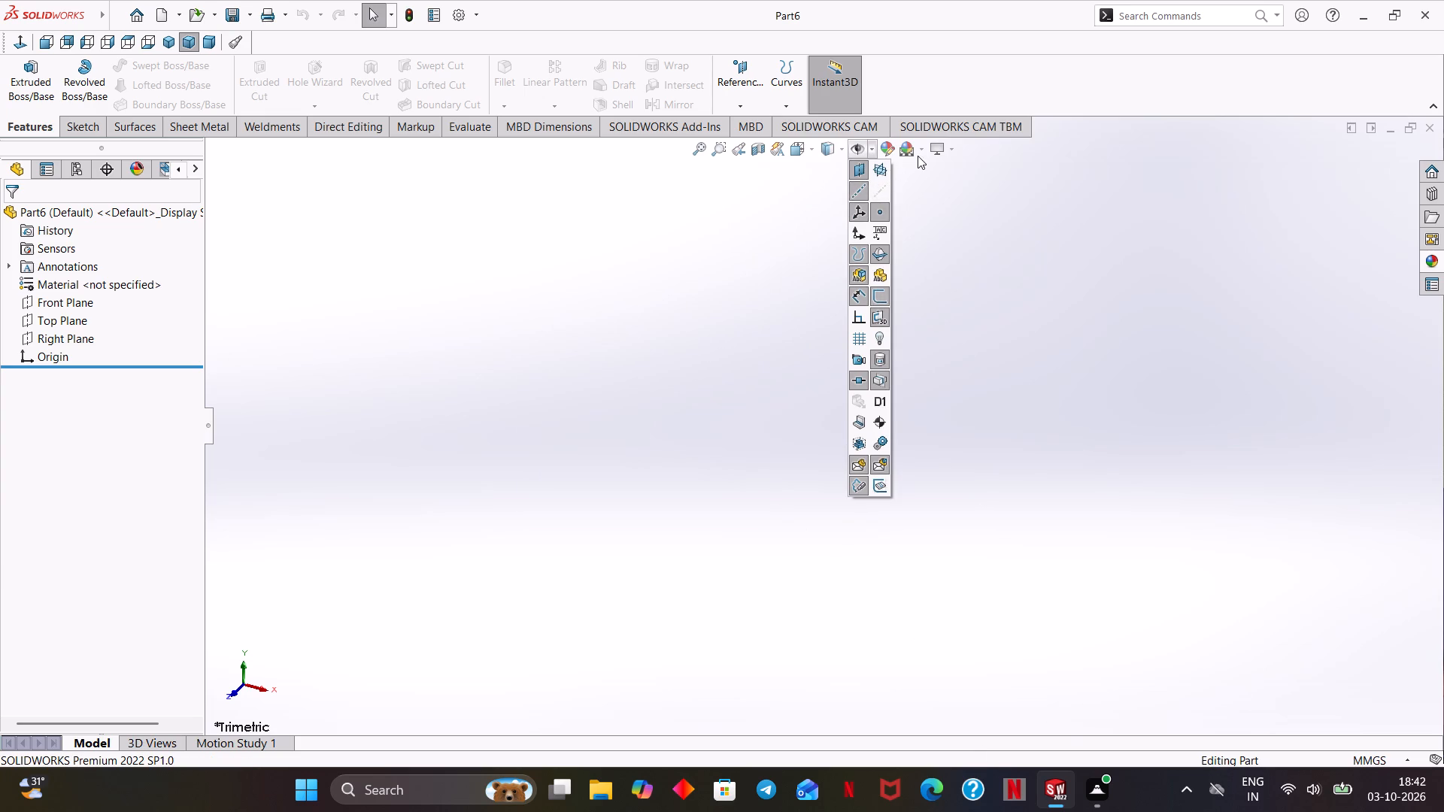
left_click(923, 152)
left_click(922, 154)
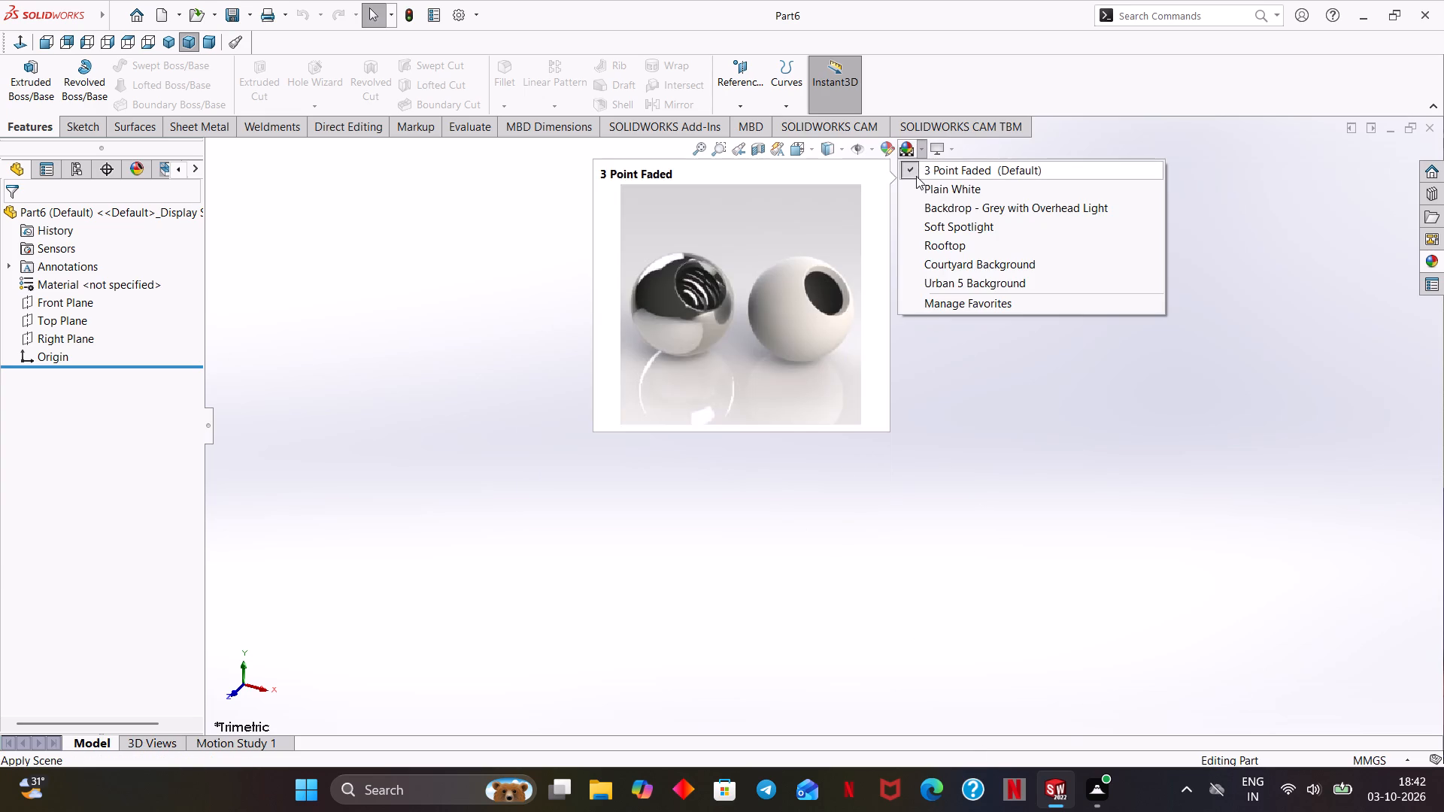
left_click(926, 188)
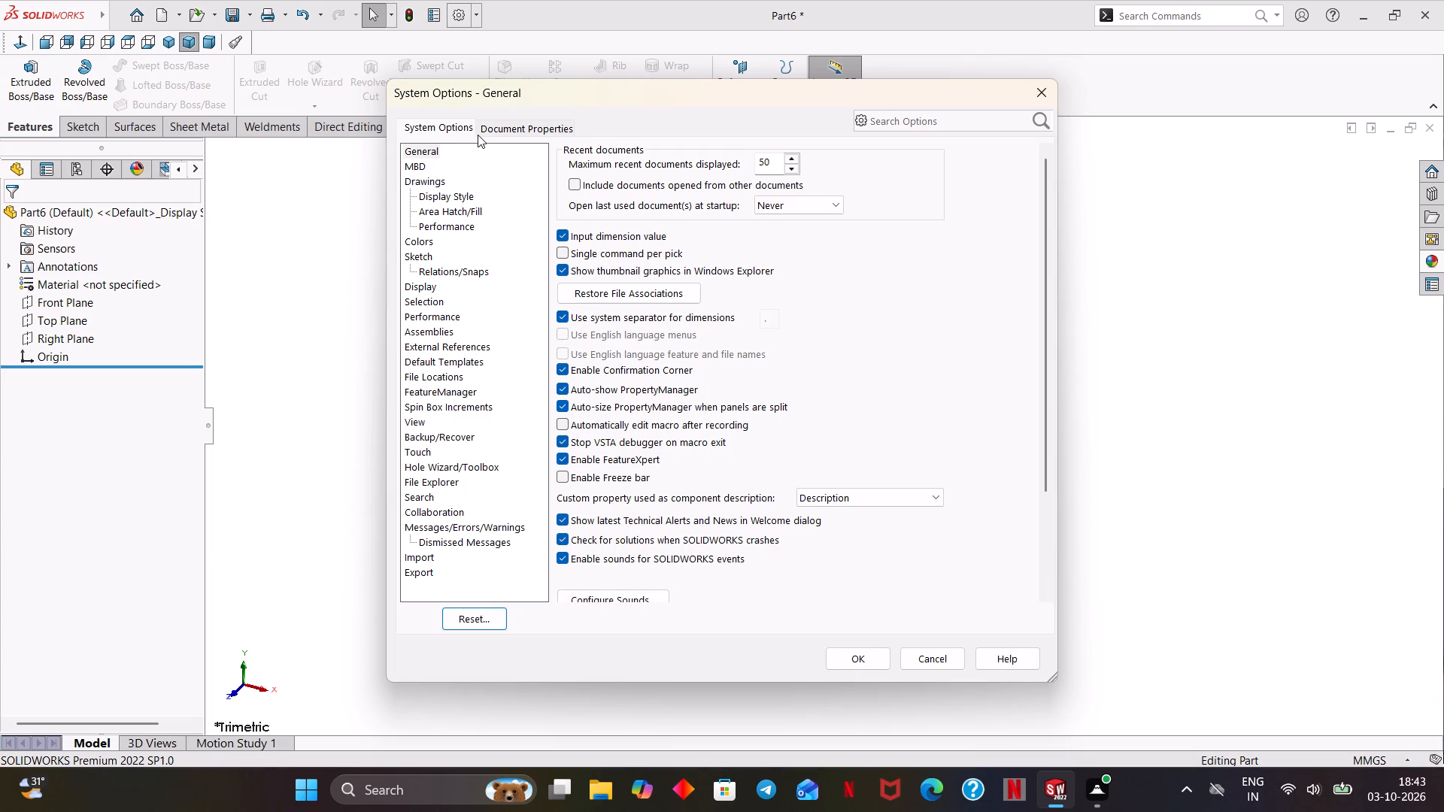
Set the document's image quality to the highest resolution for both shaded/draft quality and wireframe/high quality display.
left_click(489, 132)
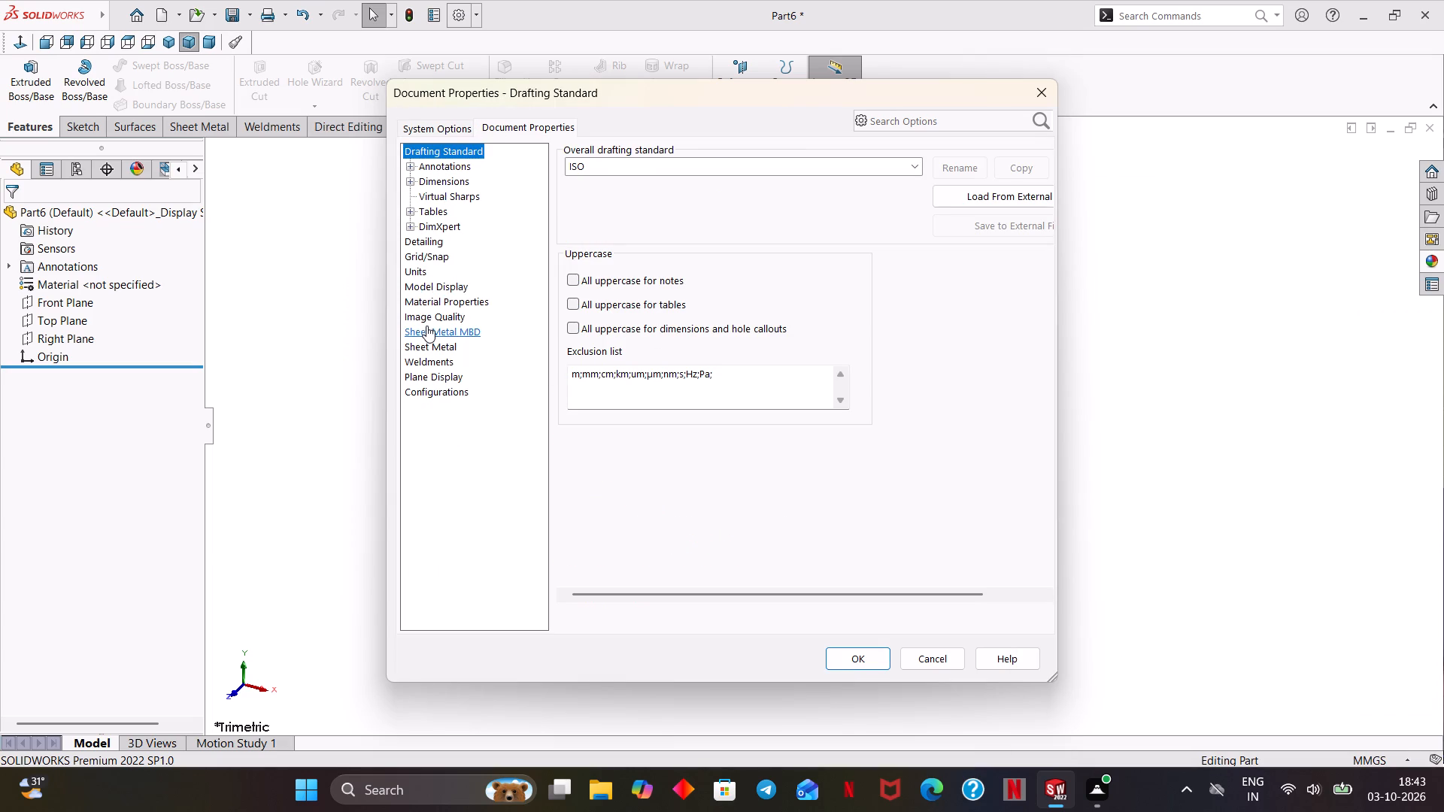
left_click(429, 244)
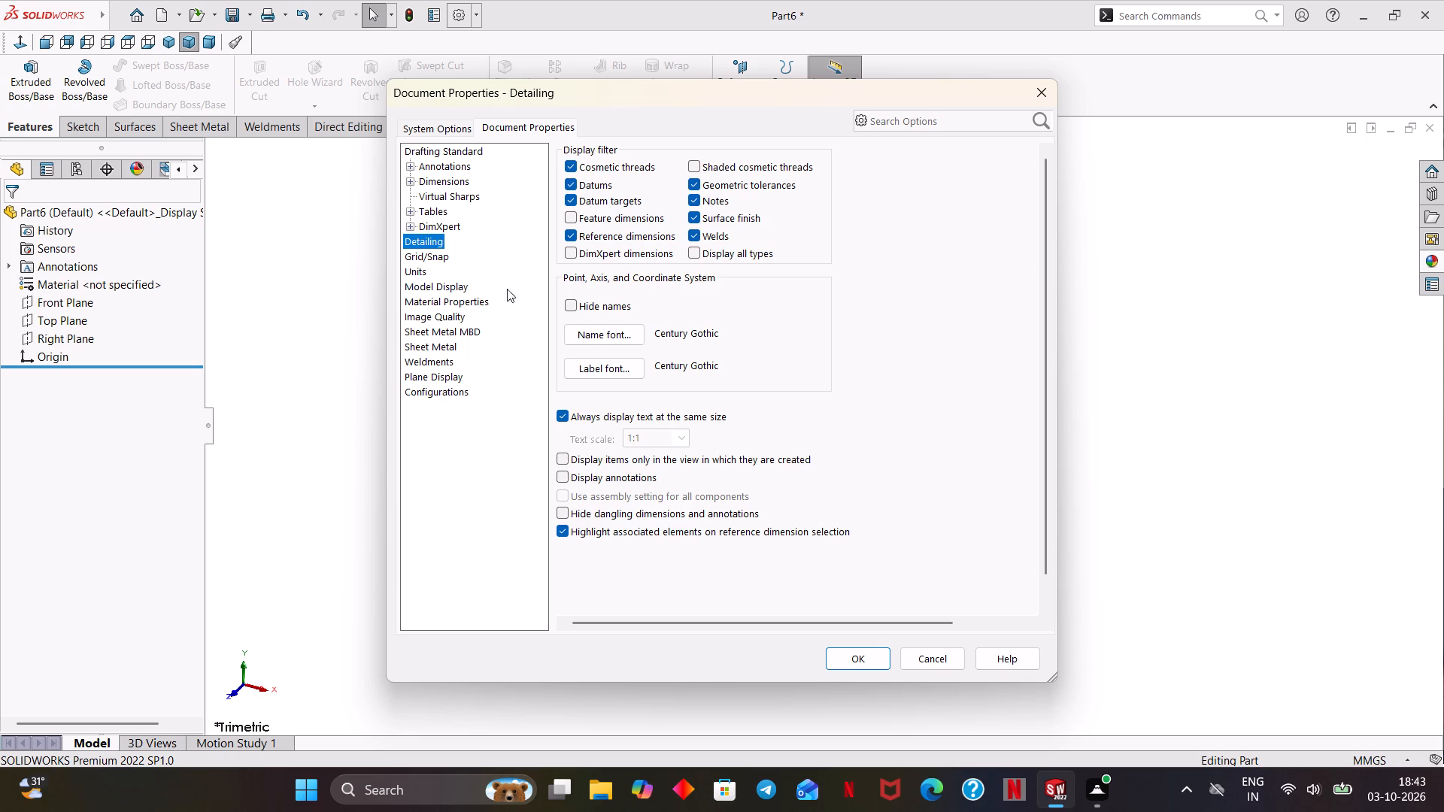
left_click(445, 320)
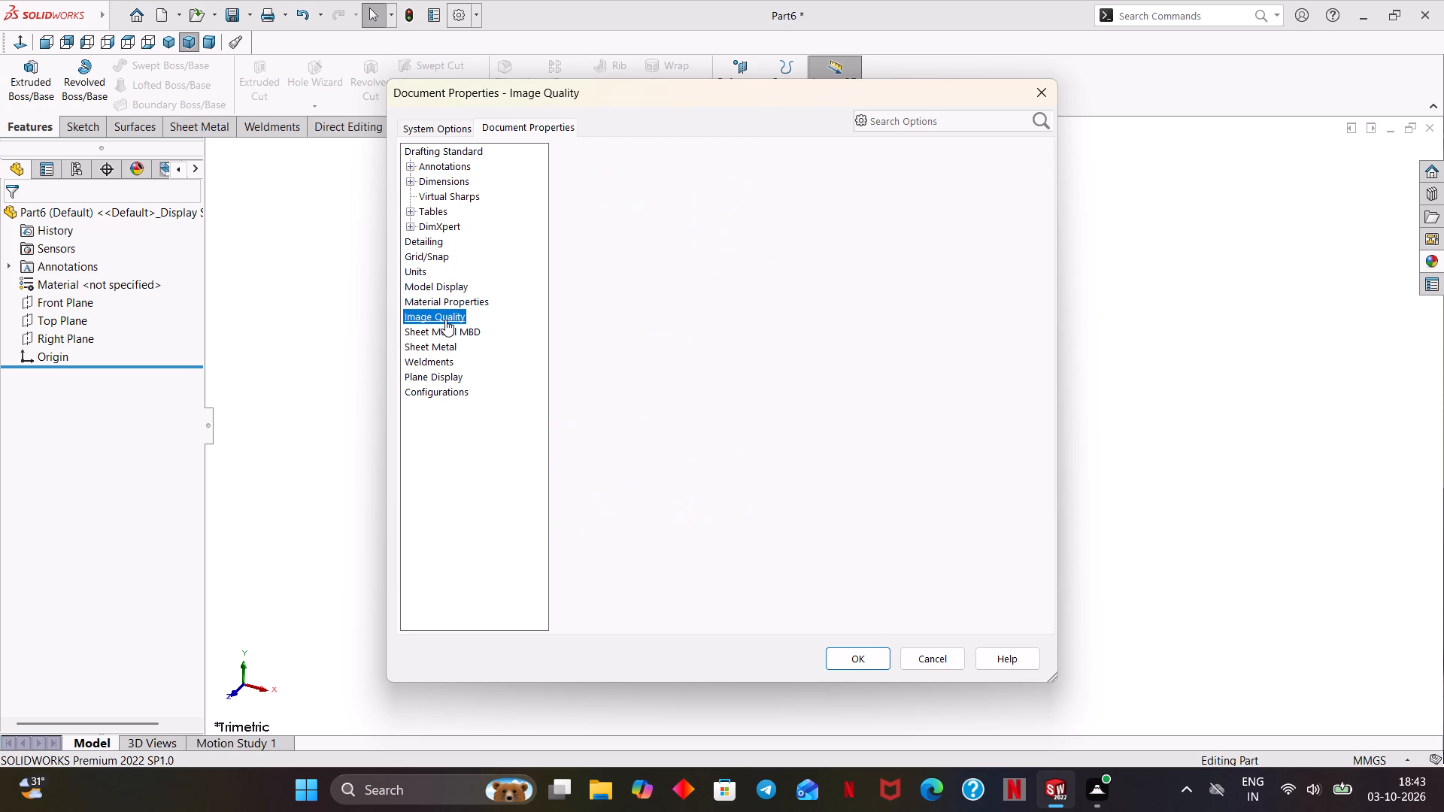
left_click_drag(714, 176, 914, 177)
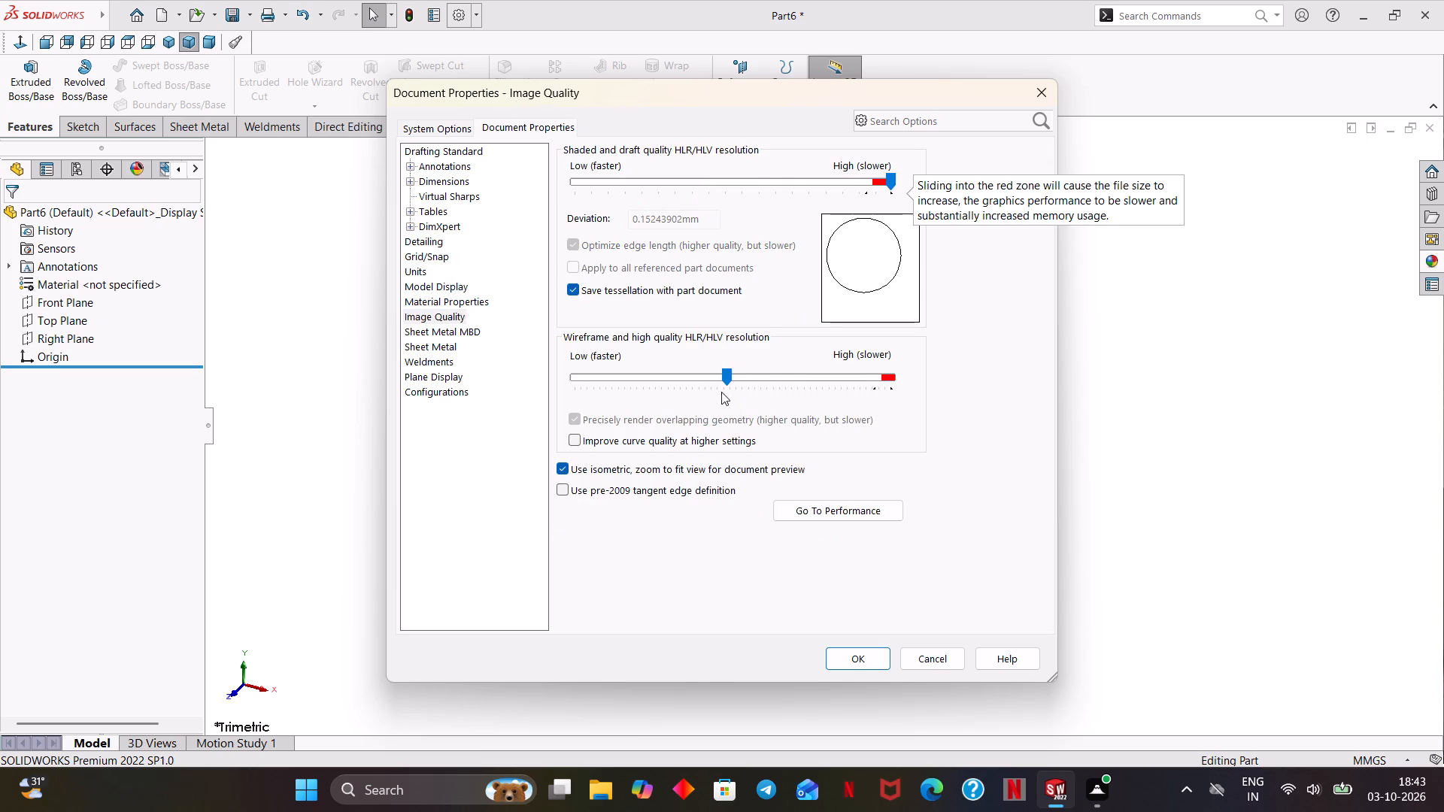
left_click_drag(730, 382, 921, 383)
left_click(880, 665)
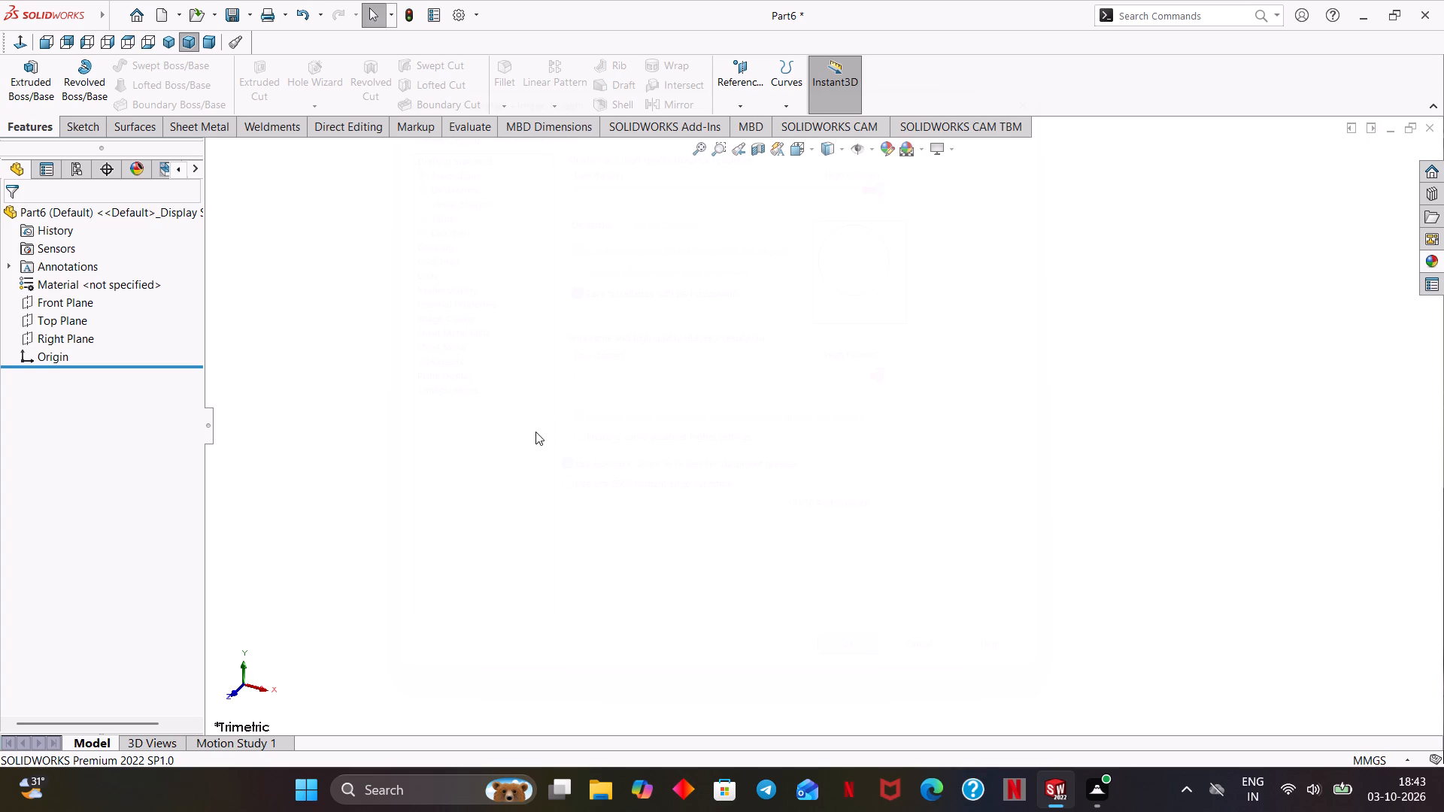
Sketch a circle centred on the origin on the Front Plane and dimension its diameter to 80 mm.
left_click(56, 304)
left_click(74, 286)
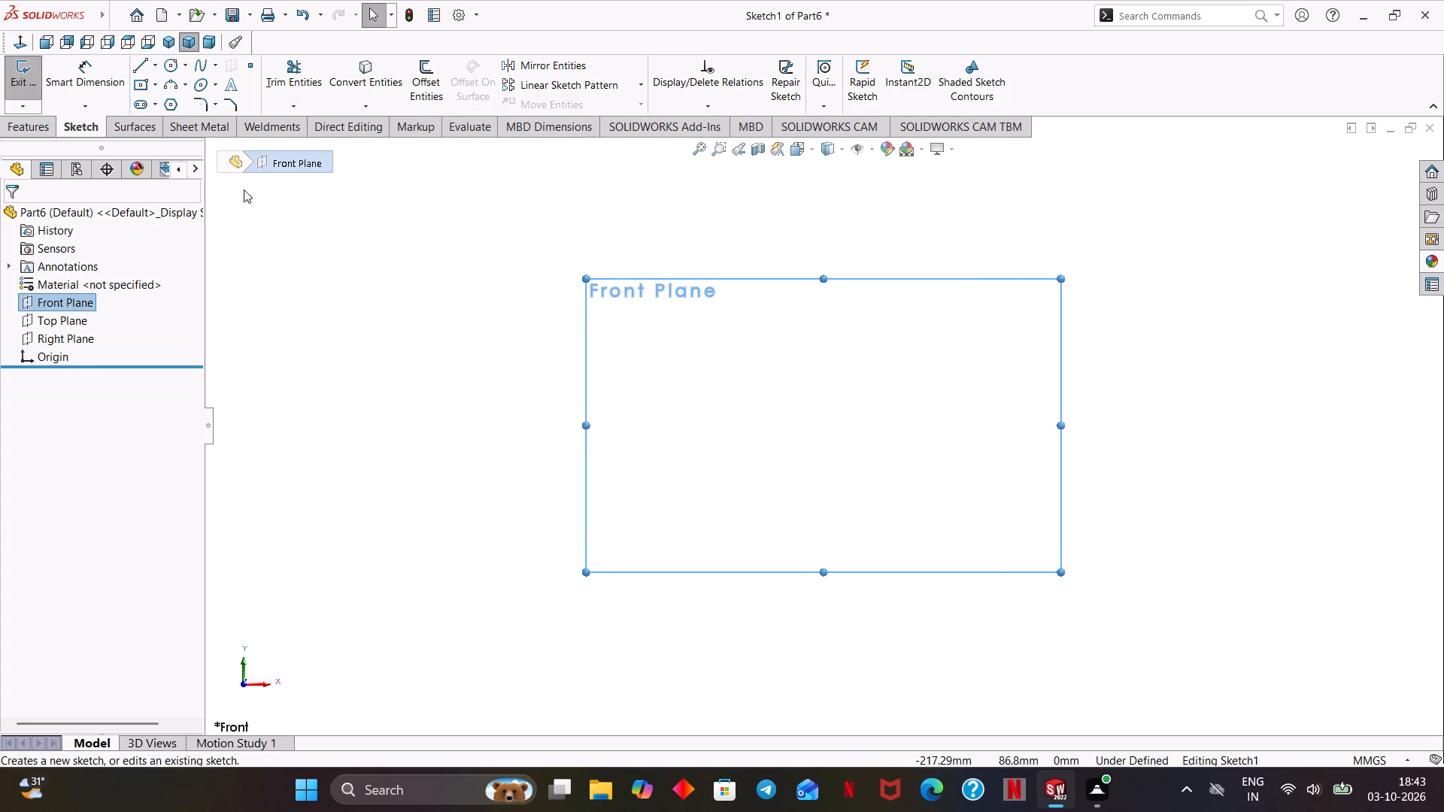
left_click(170, 65)
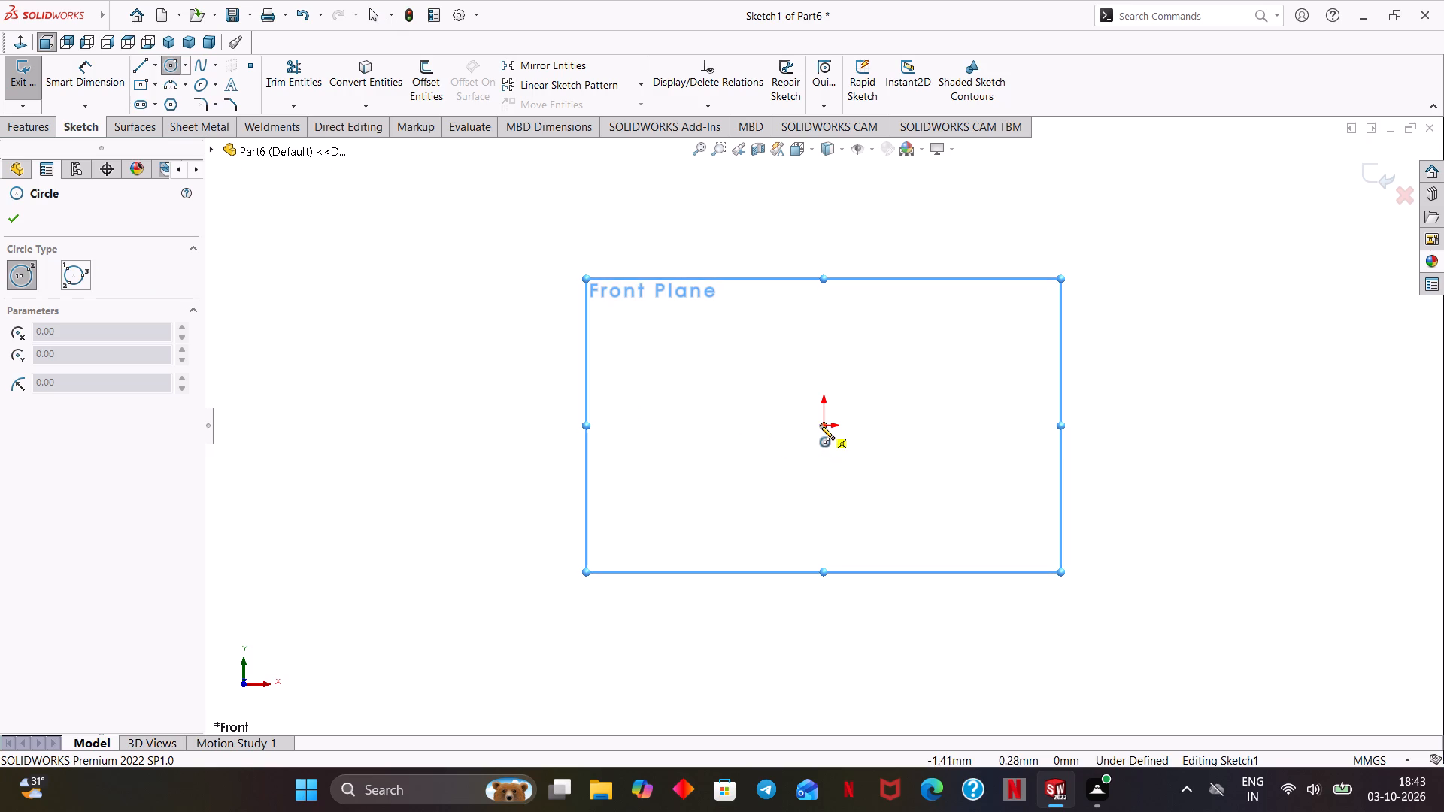
left_click(823, 423)
left_click(900, 446)
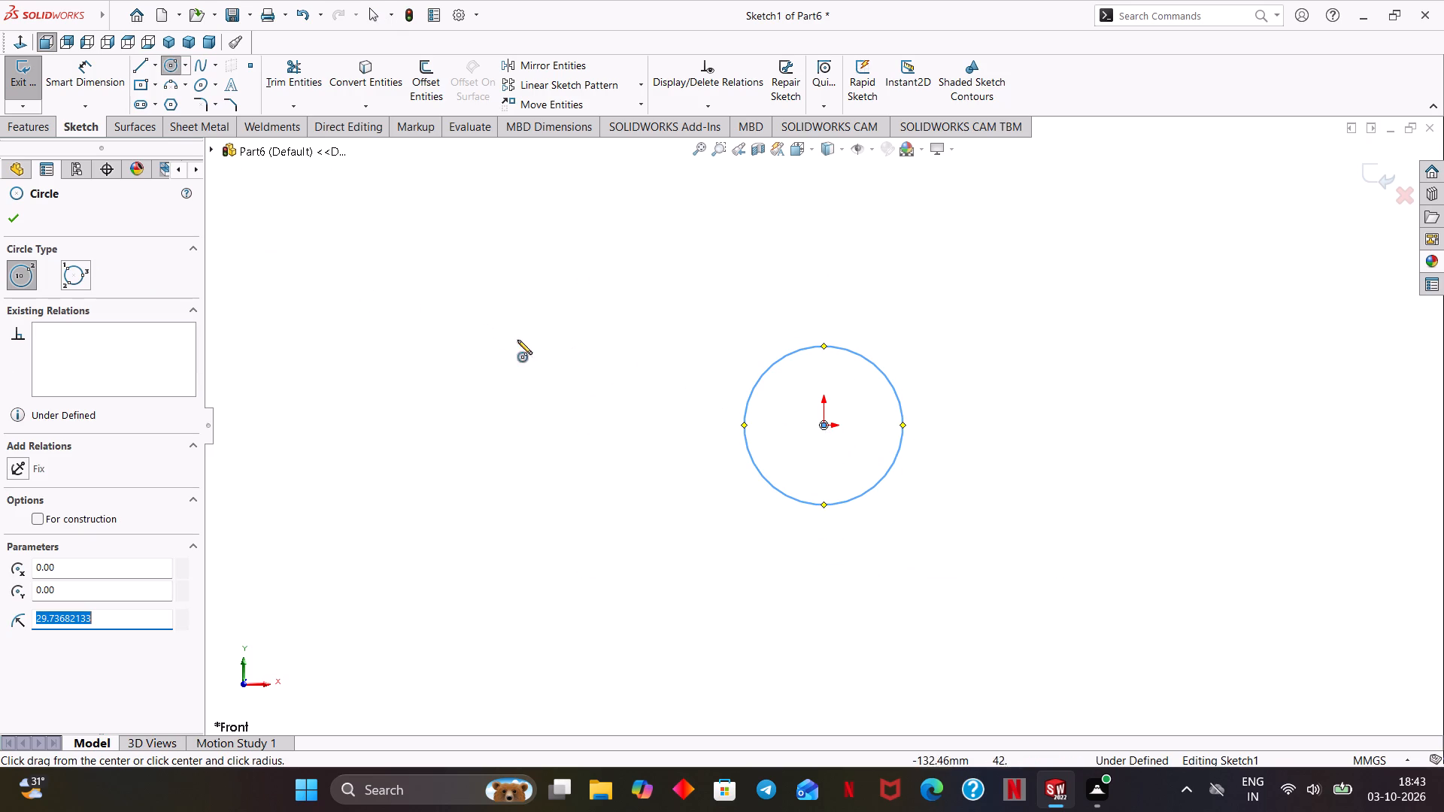
left_click(94, 83)
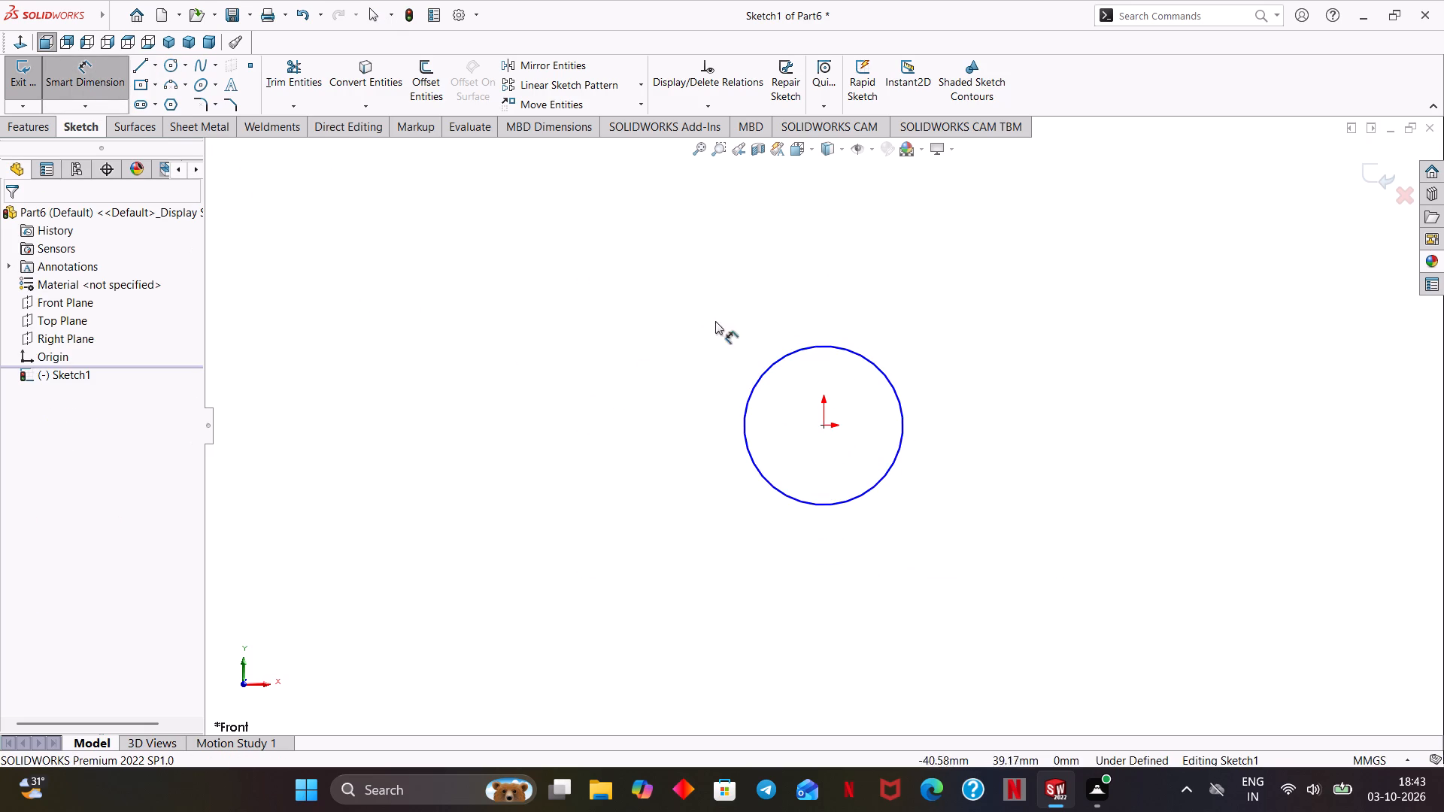
left_click(760, 377)
left_click(696, 411)
type("80")
key("Return")
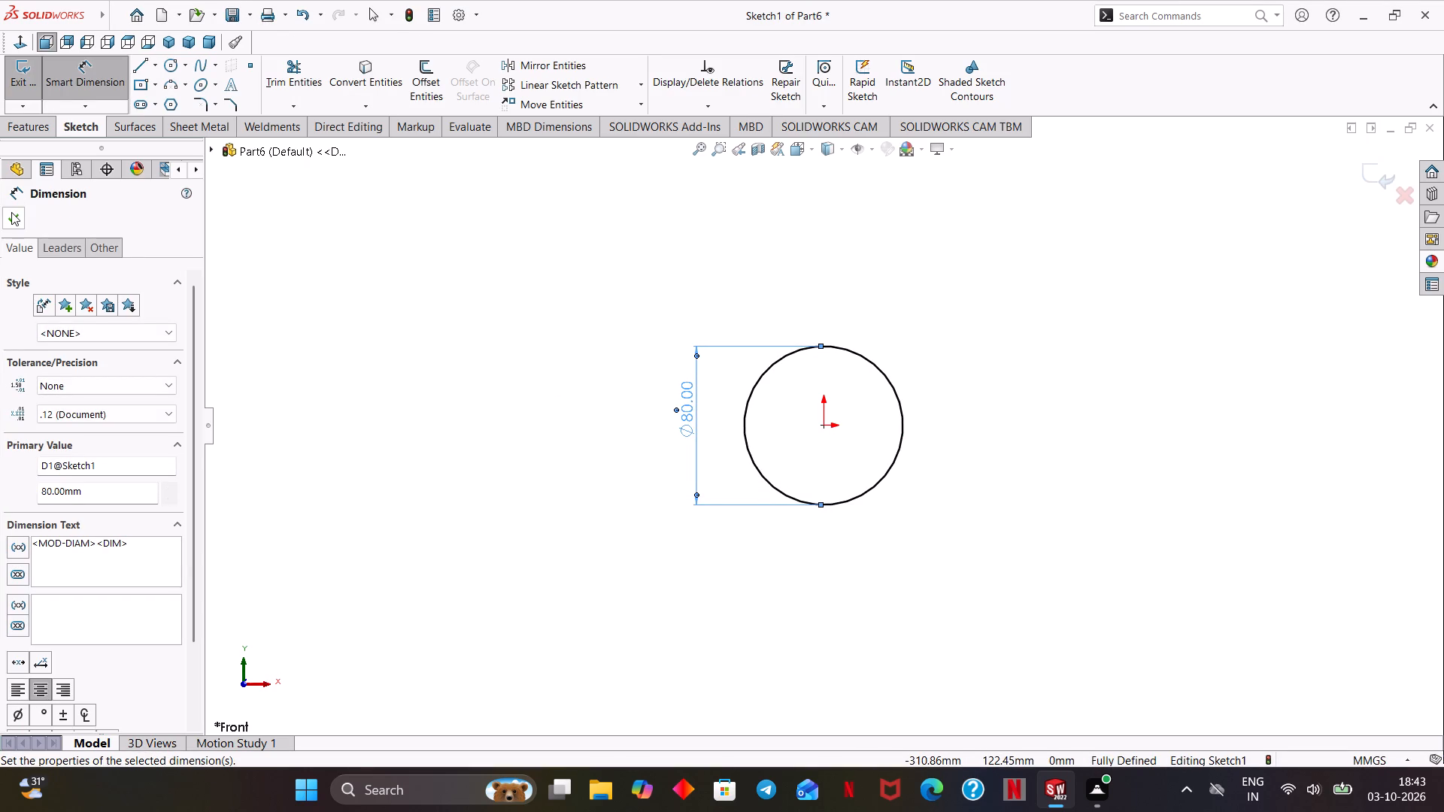
left_click(11, 212)
Extrude the circle as a solid boss with a blind depth of 80 mm.
left_click(23, 126)
left_click(28, 80)
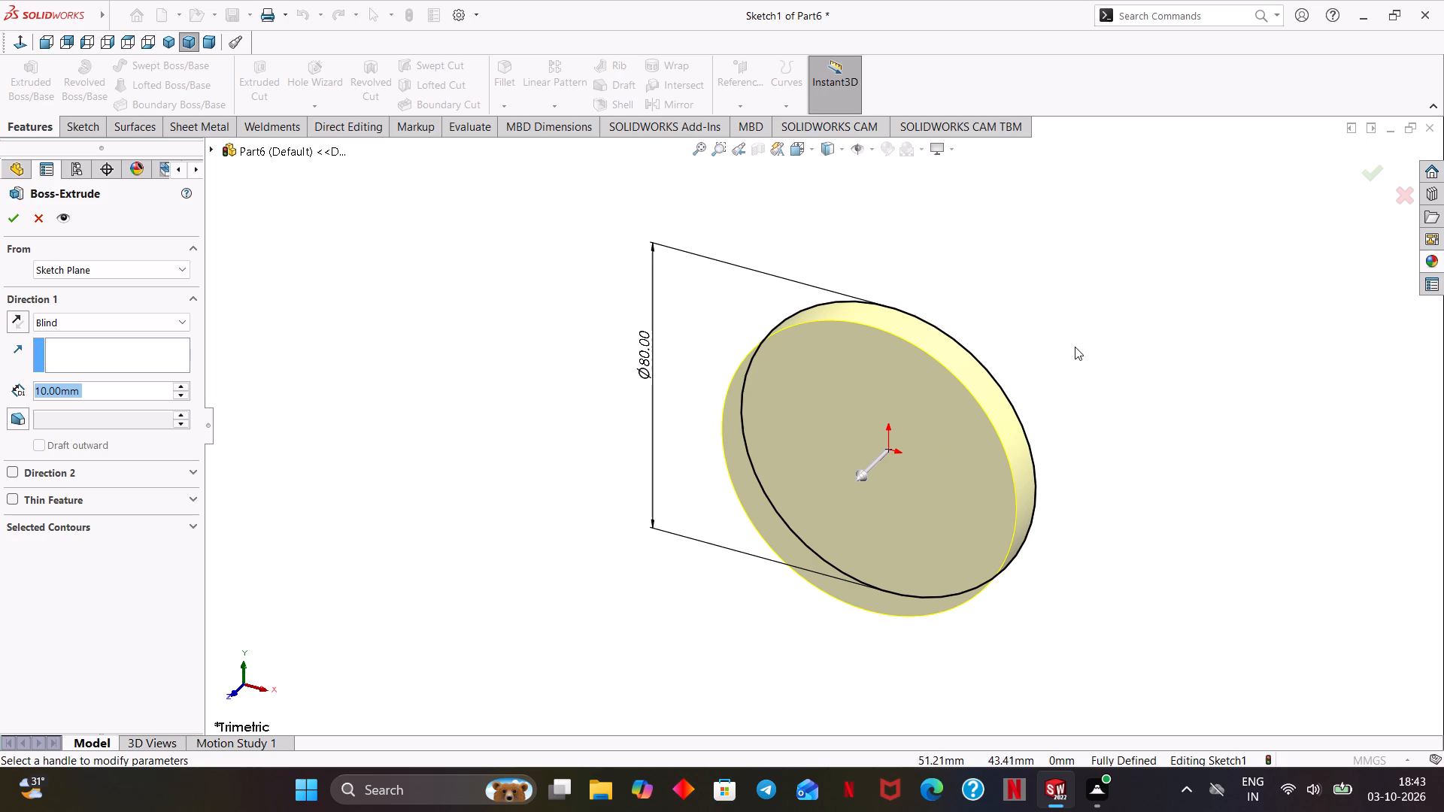
middle_click_drag(1097, 543, 1094, 529)
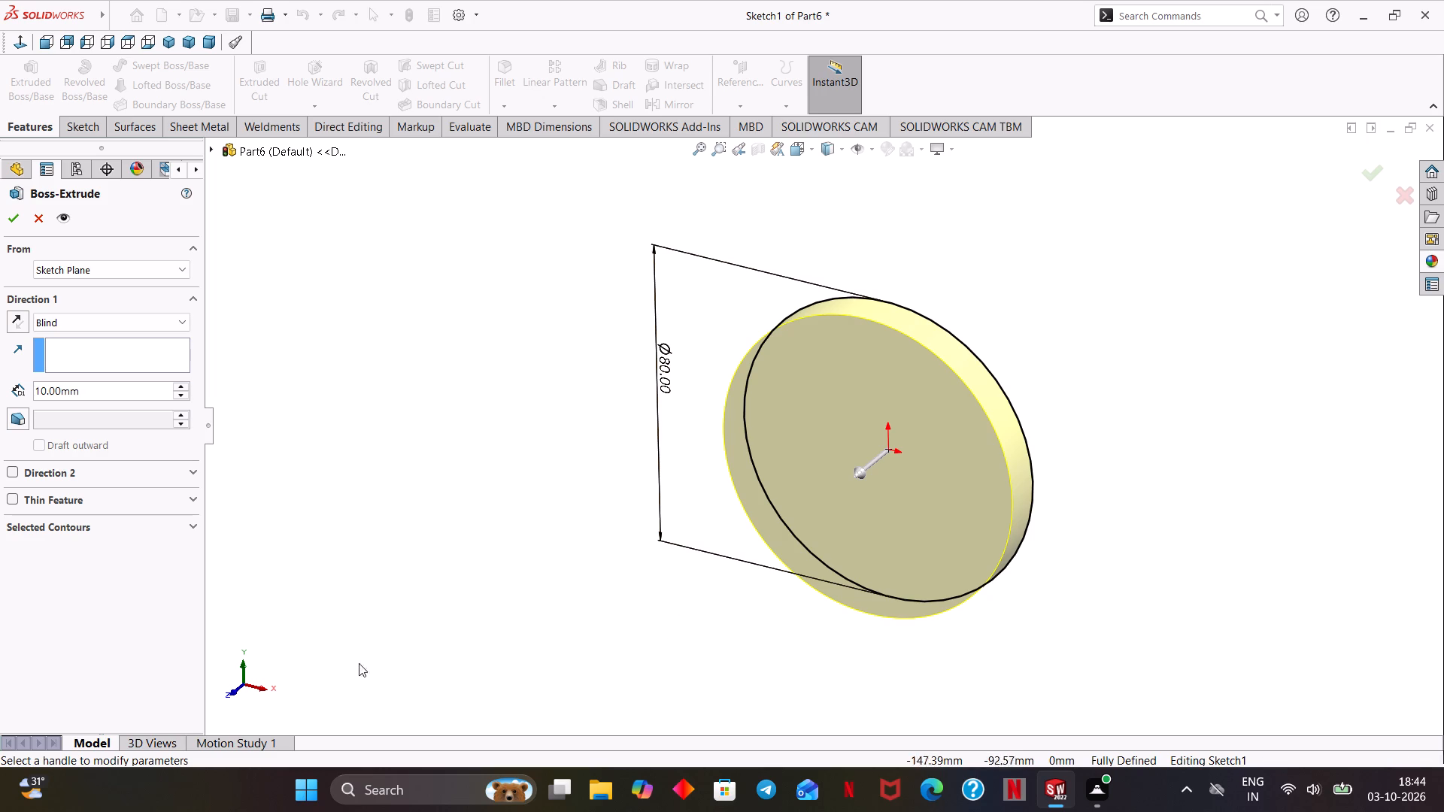
left_click_drag(89, 388, 20, 405)
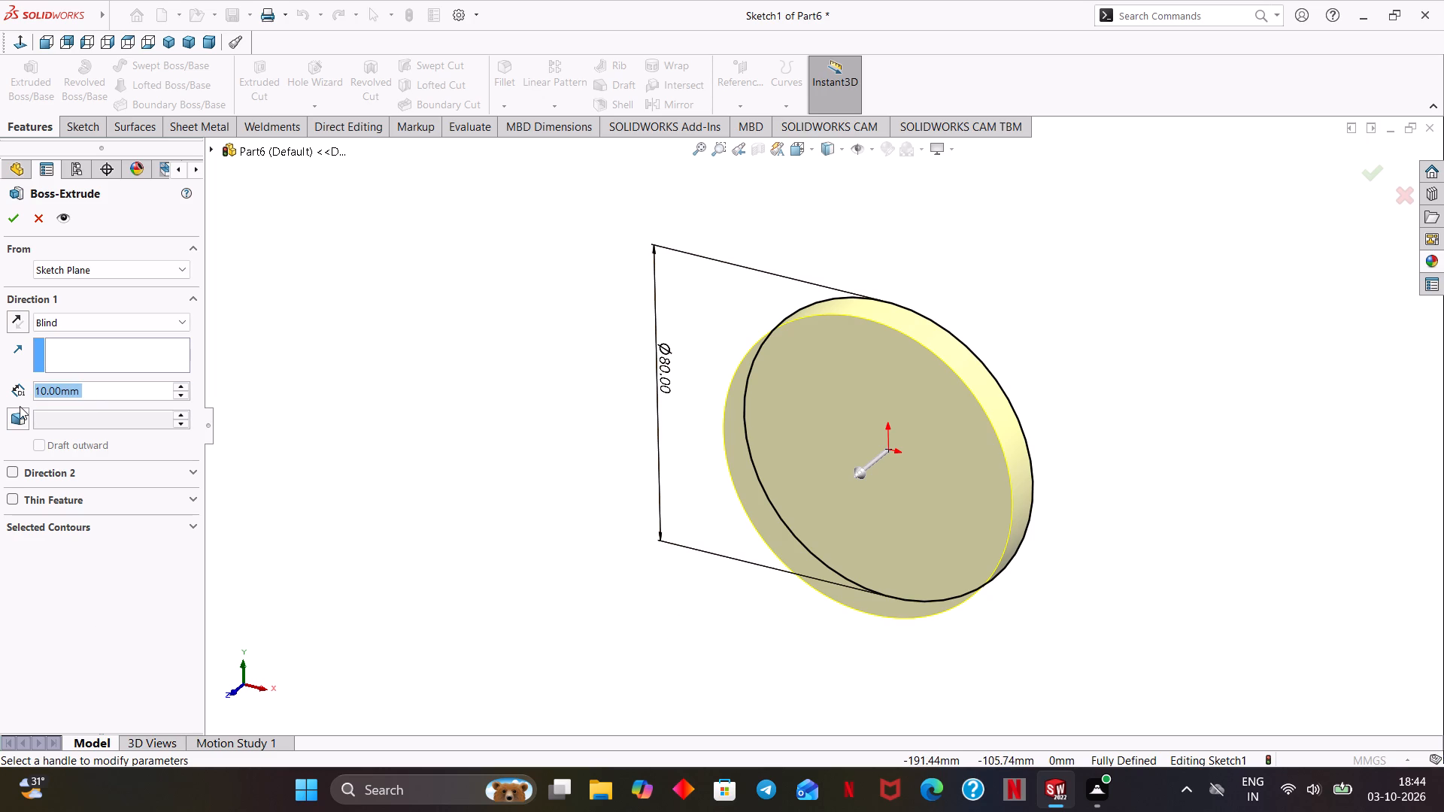
type("80")
key("Return")
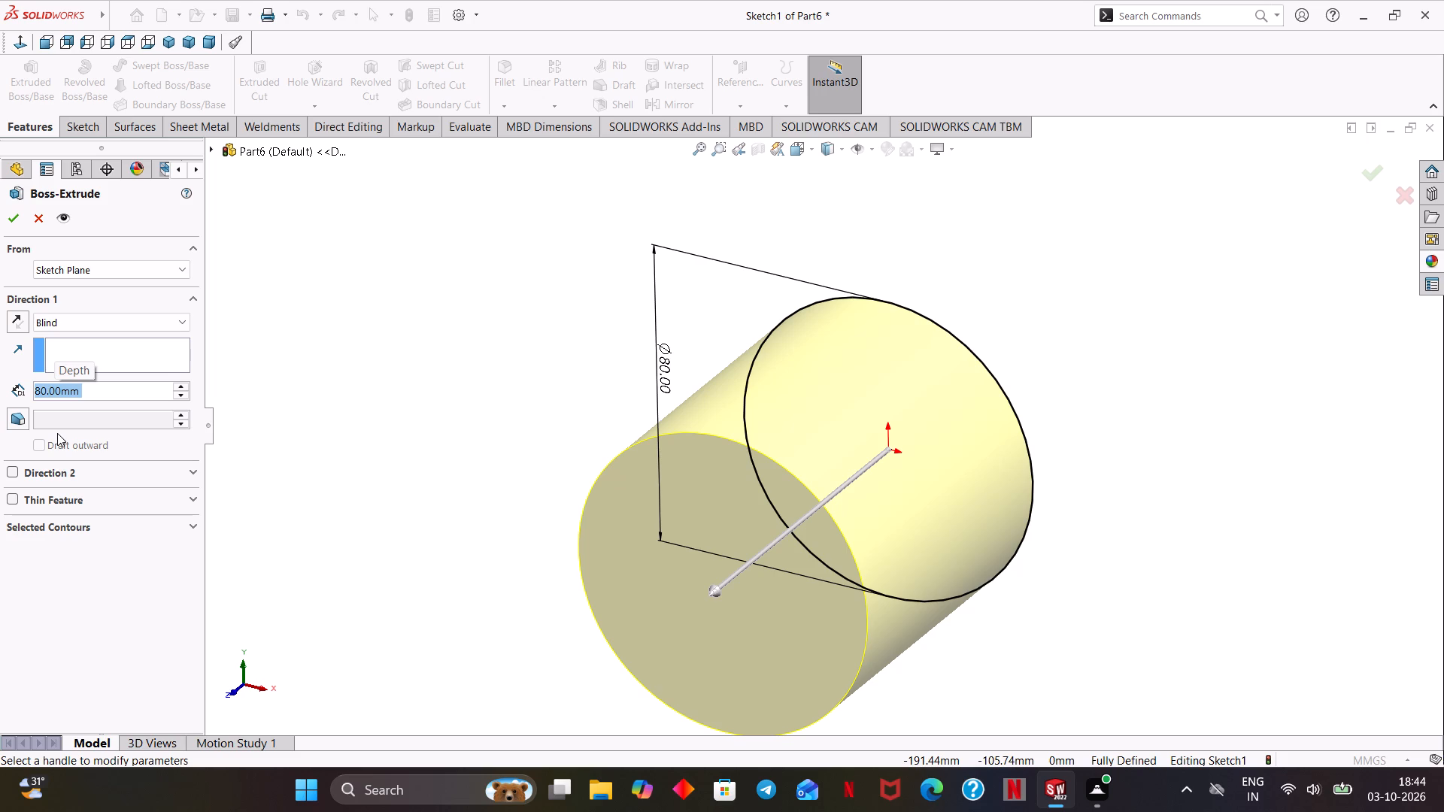
left_click(14, 224)
left_click(525, 478)
Inspect the extruded cylinder from different angles.
middle_click_drag(525, 478, 764, 424)
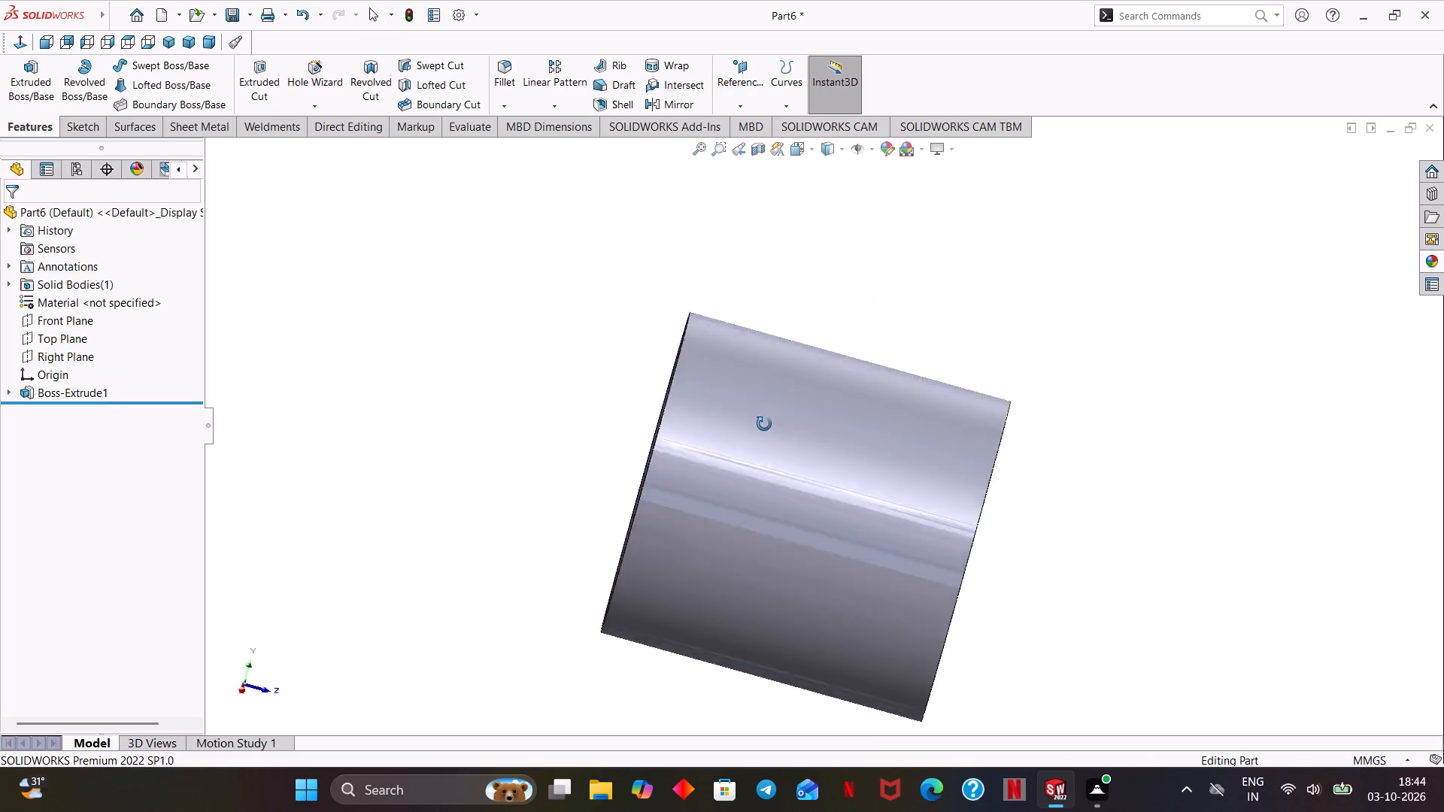
middle_click_drag(764, 424, 1116, 441)
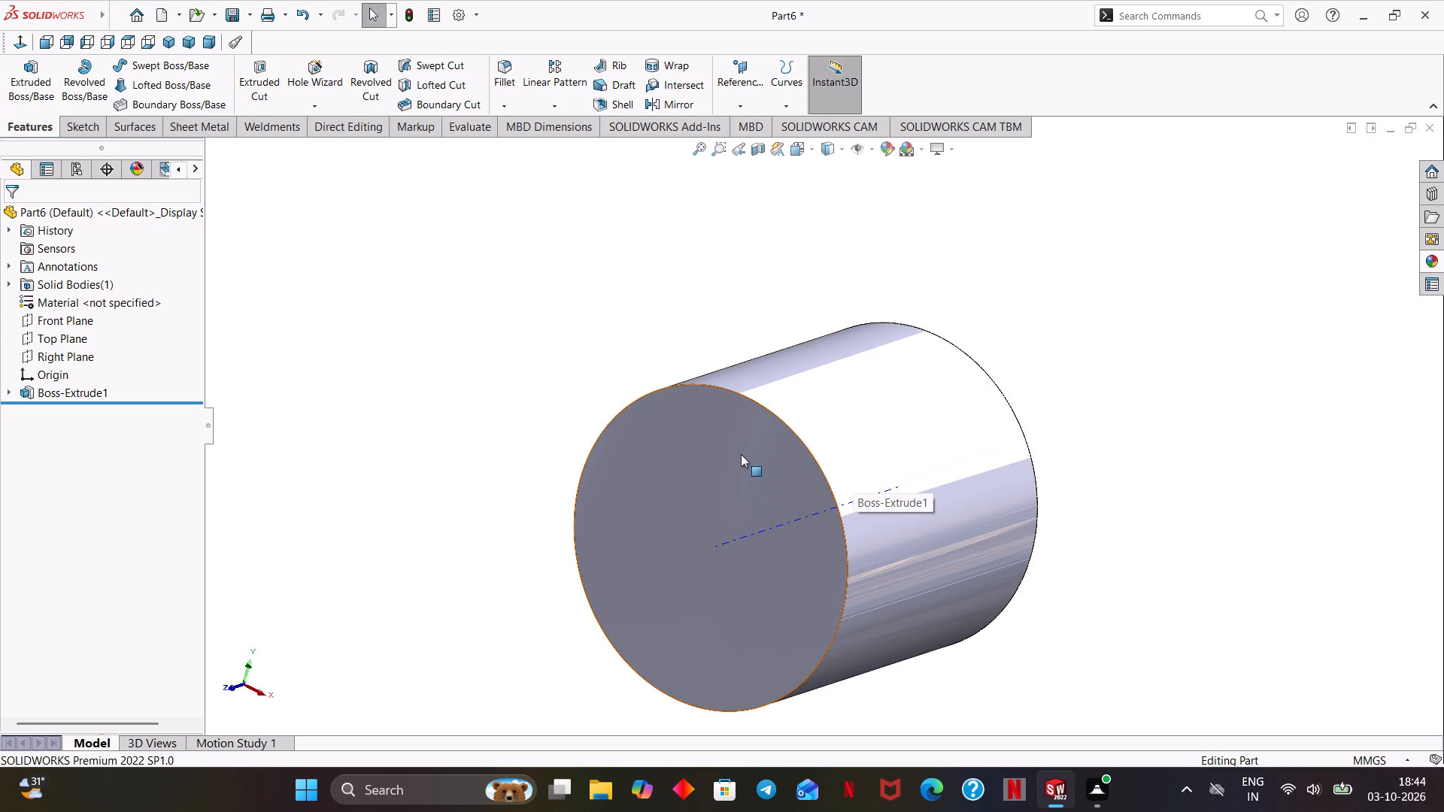
middle_click_drag(1056, 625, 1074, 624)
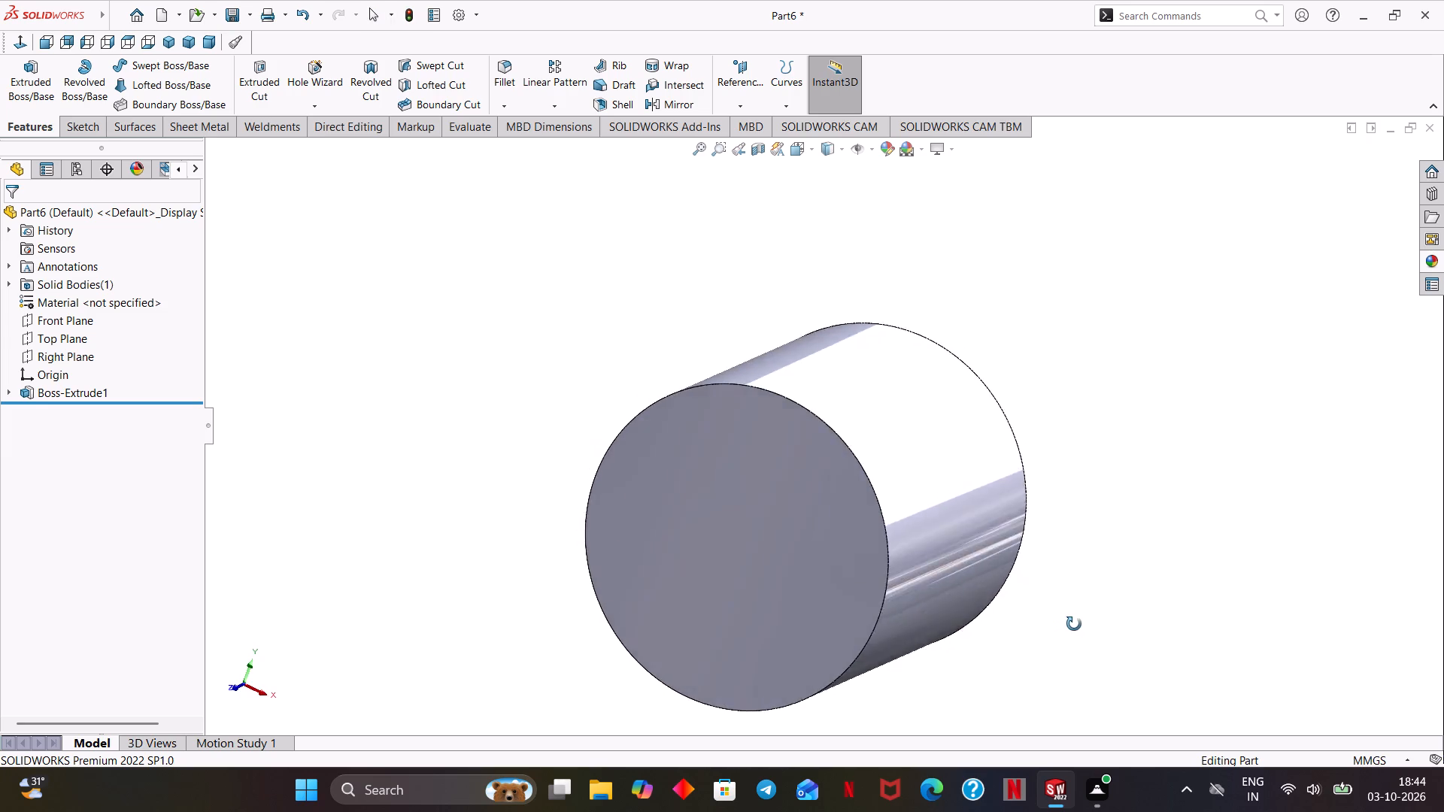
middle_click_drag(1074, 624, 1053, 644)
middle_click_drag(1039, 643, 1024, 603, "ctrl")
scroll(1039, 643, "up", 1, "ctrl")
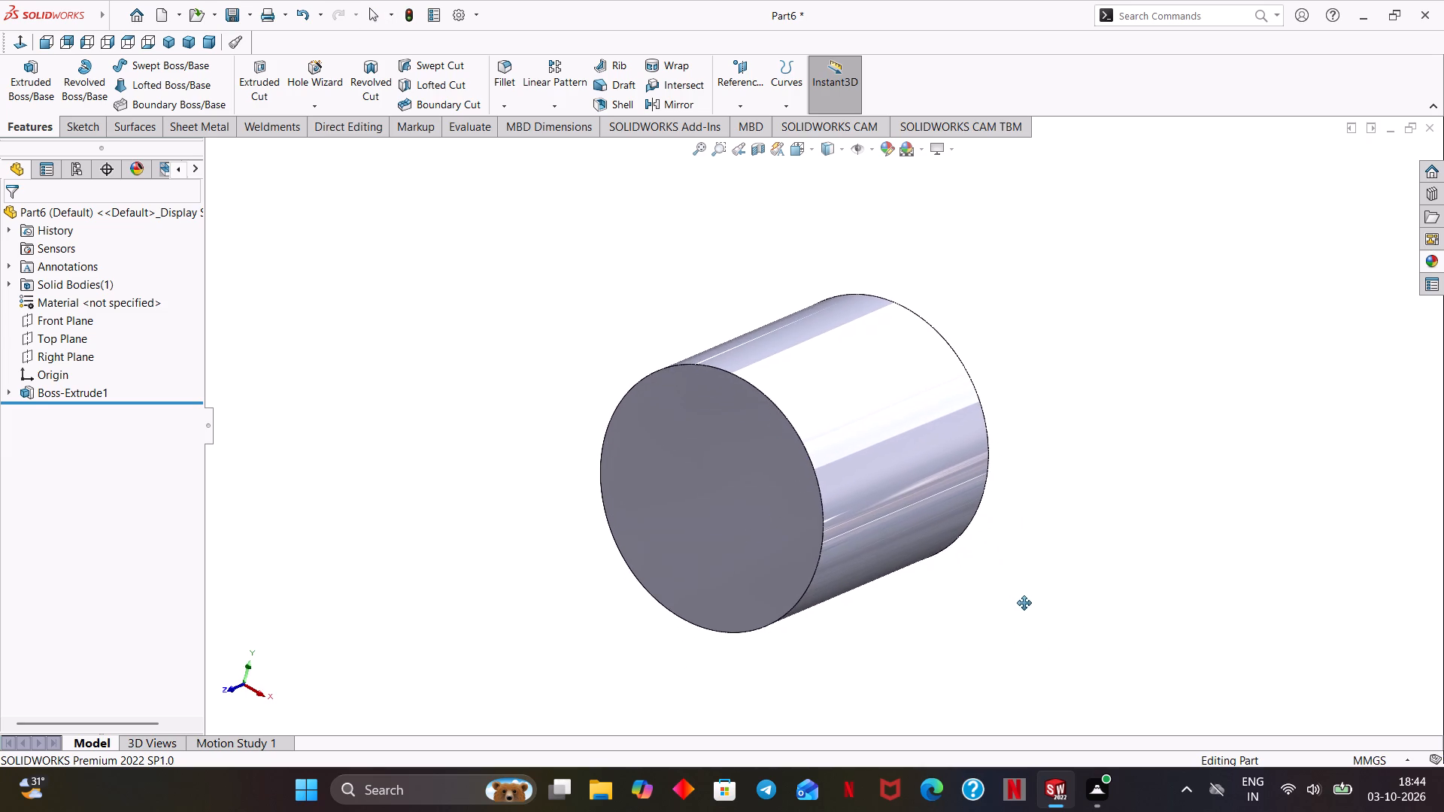
middle_click_drag(1024, 603, 1019, 586, "ctrl")
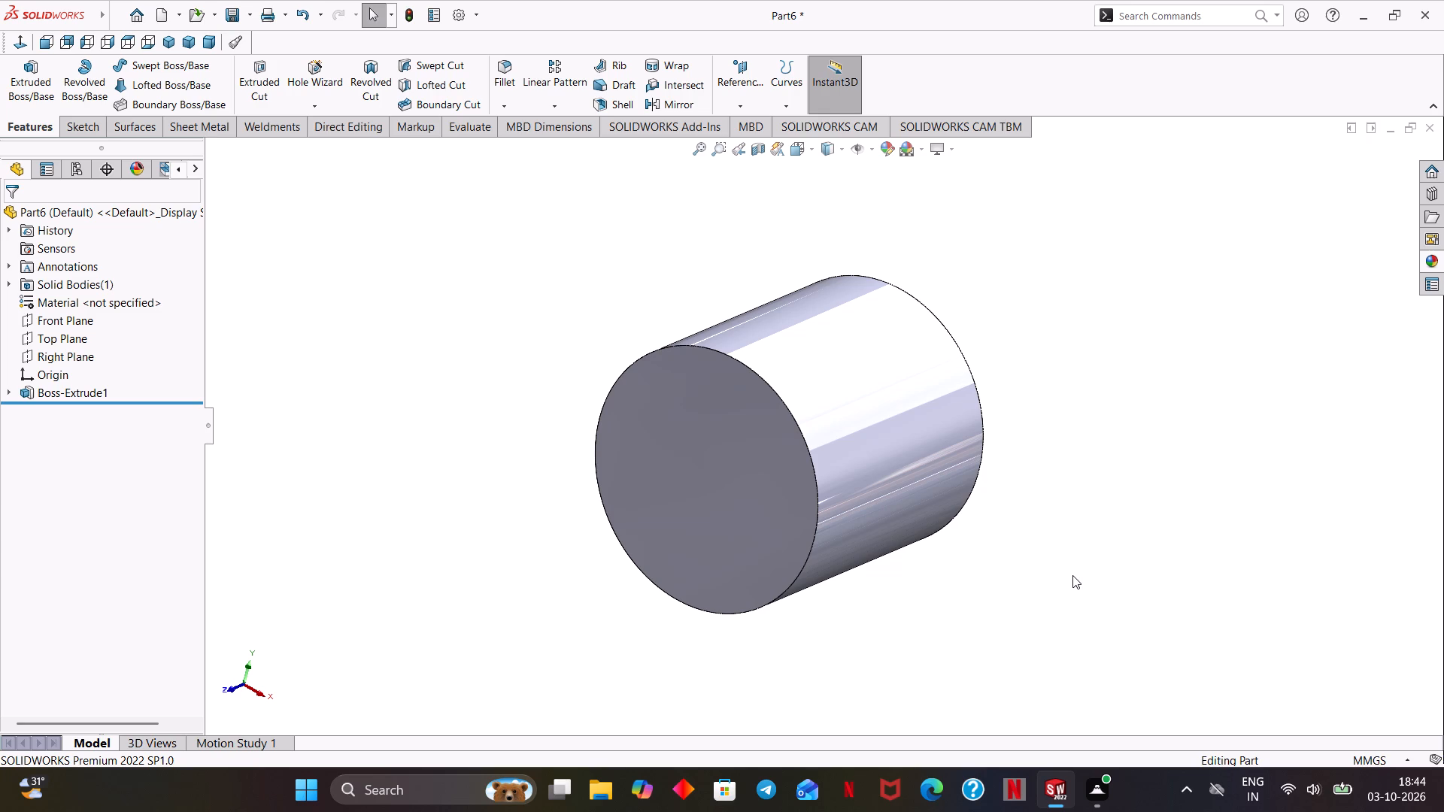
middle_click_drag(1107, 571, 1088, 608)
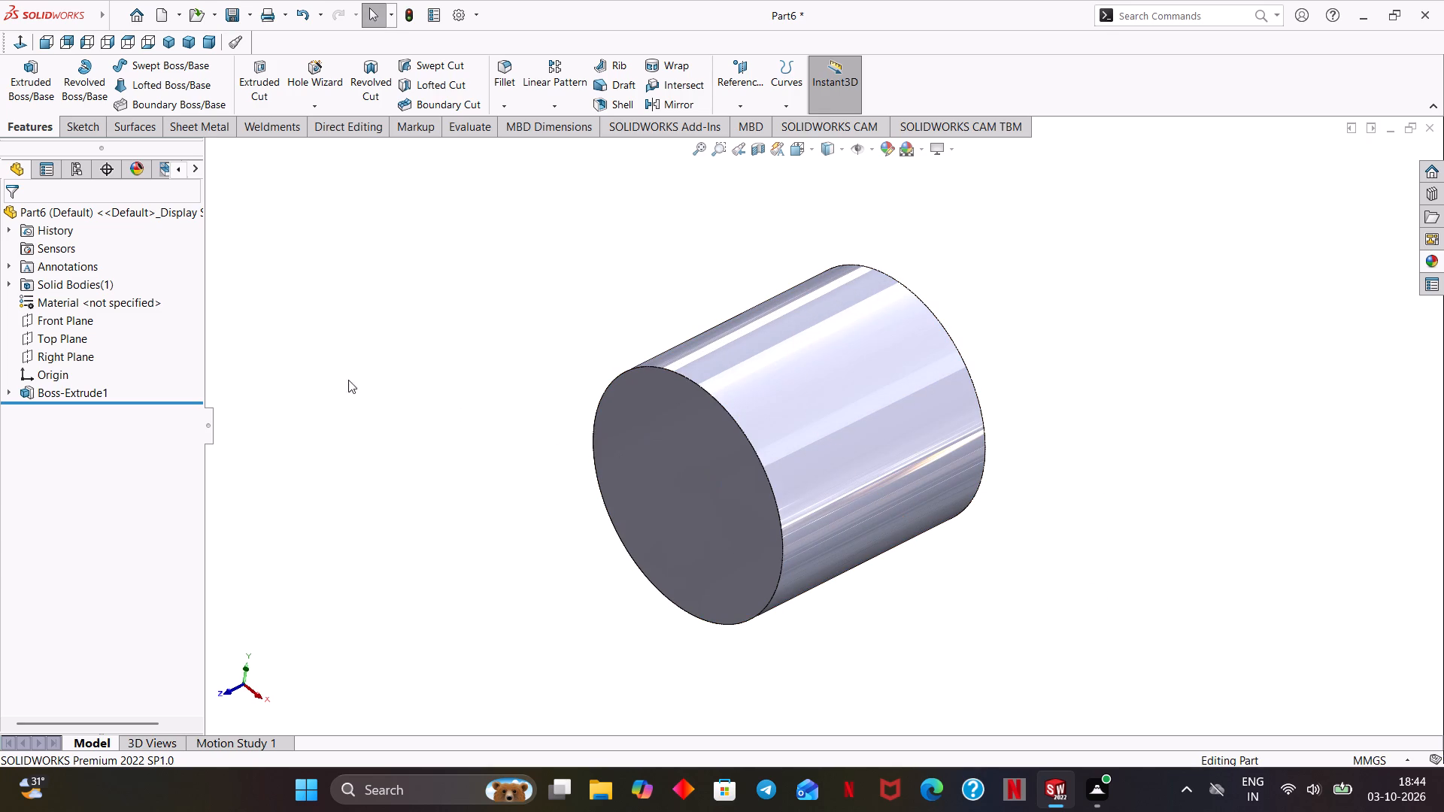
Open a new sketch on the Right Plane.
left_click(52, 359)
left_click(68, 341)
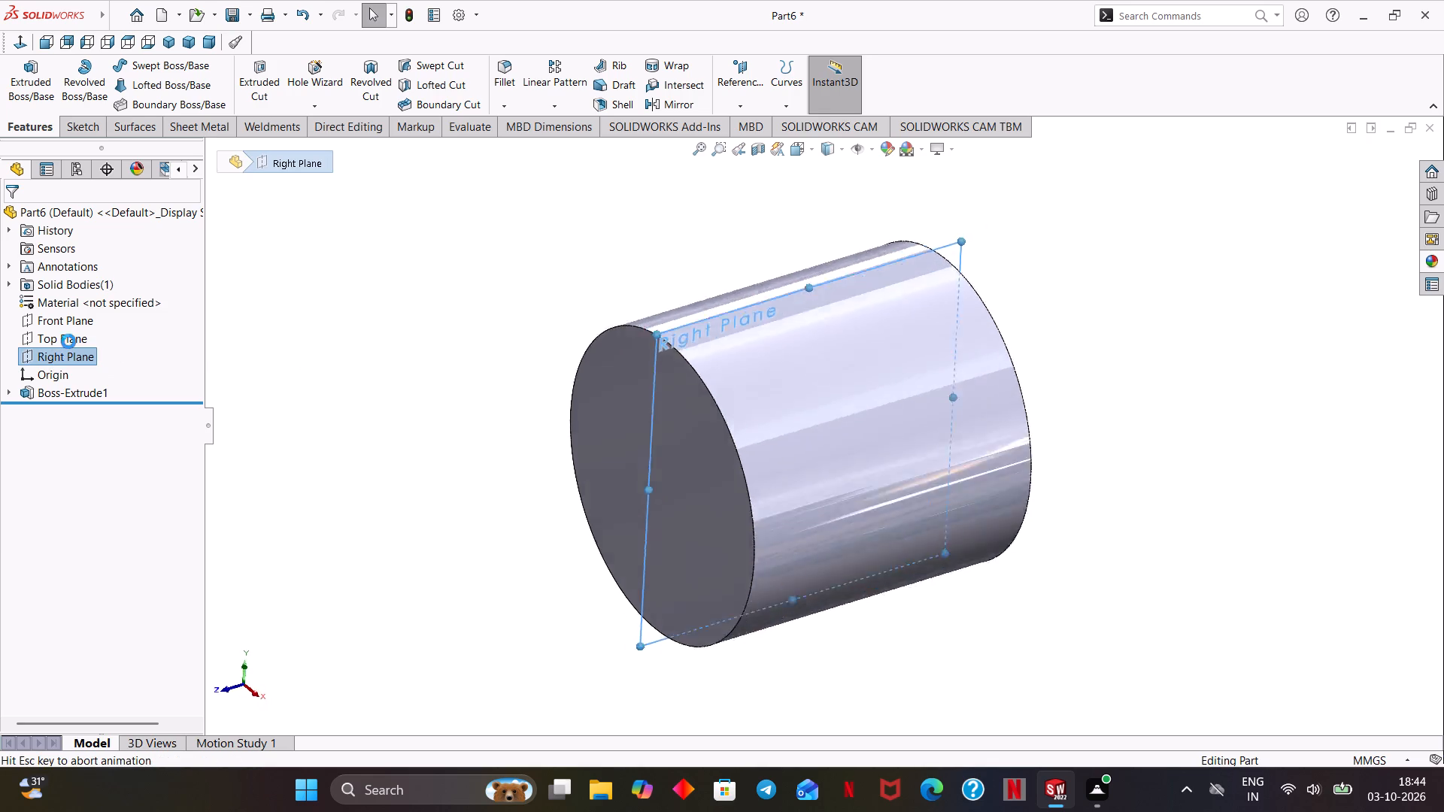
left_click(1172, 447)
scroll(1172, 447, "up", 1)
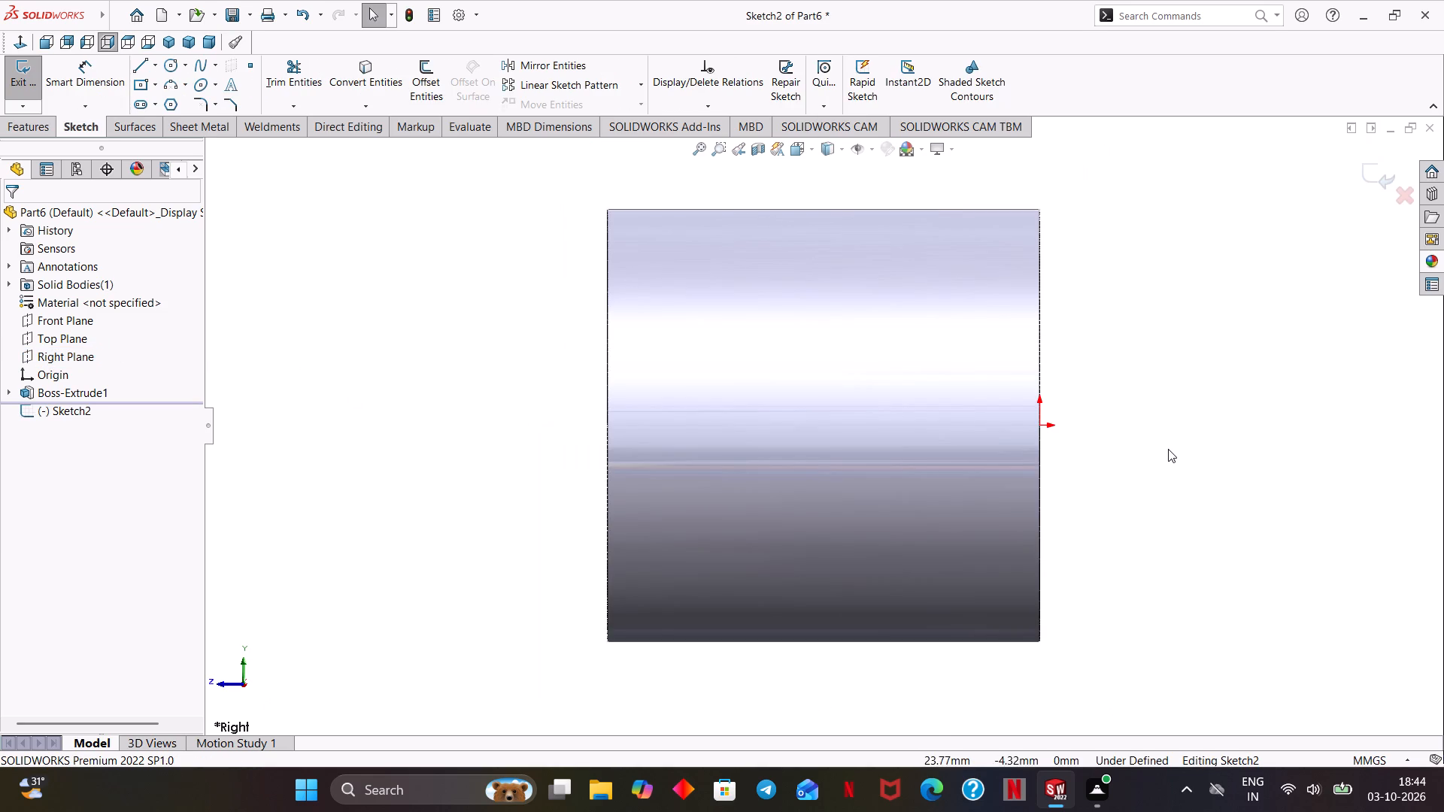
middle_click_drag(1161, 448, 1142, 477, "ctrl")
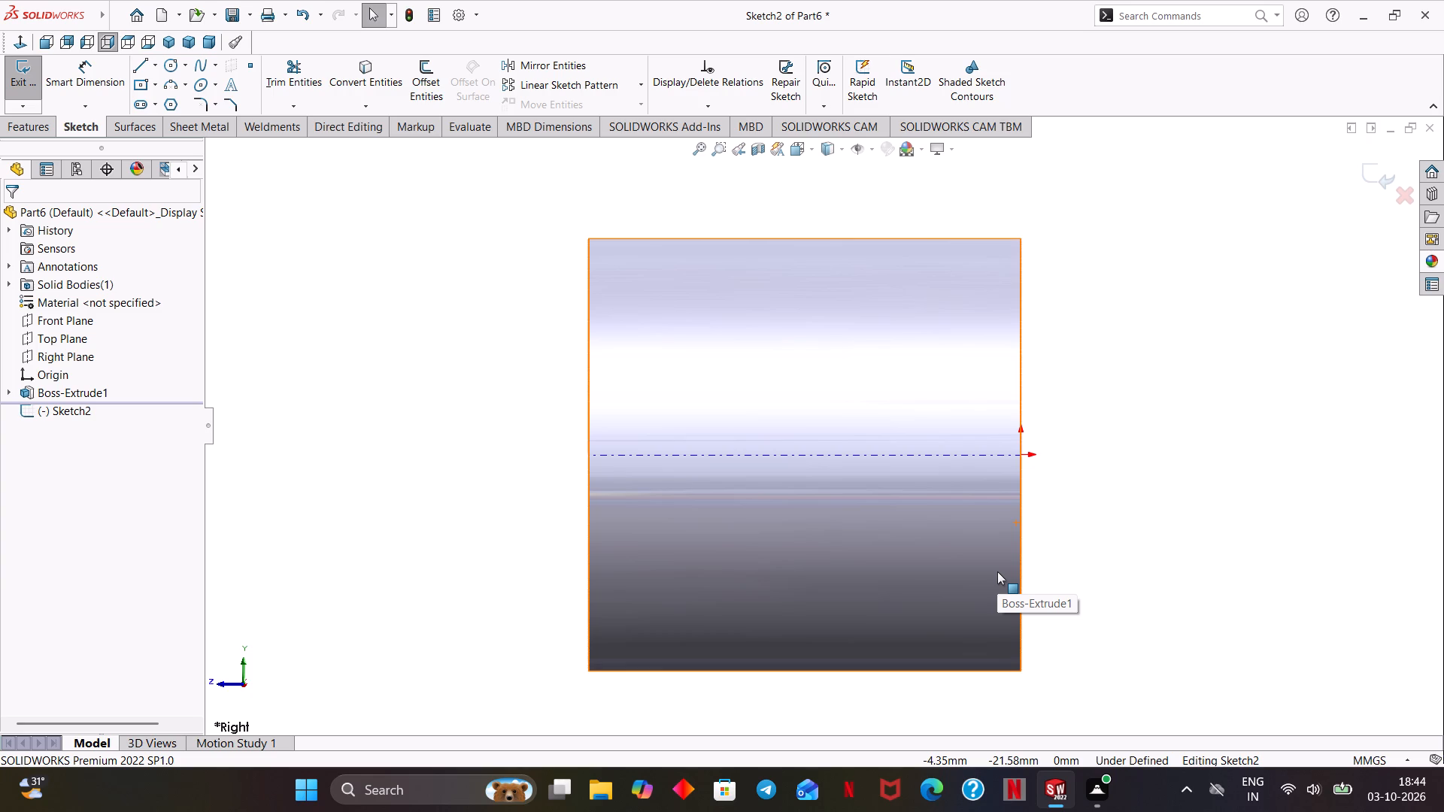
scroll(1112, 300, "up", 2)
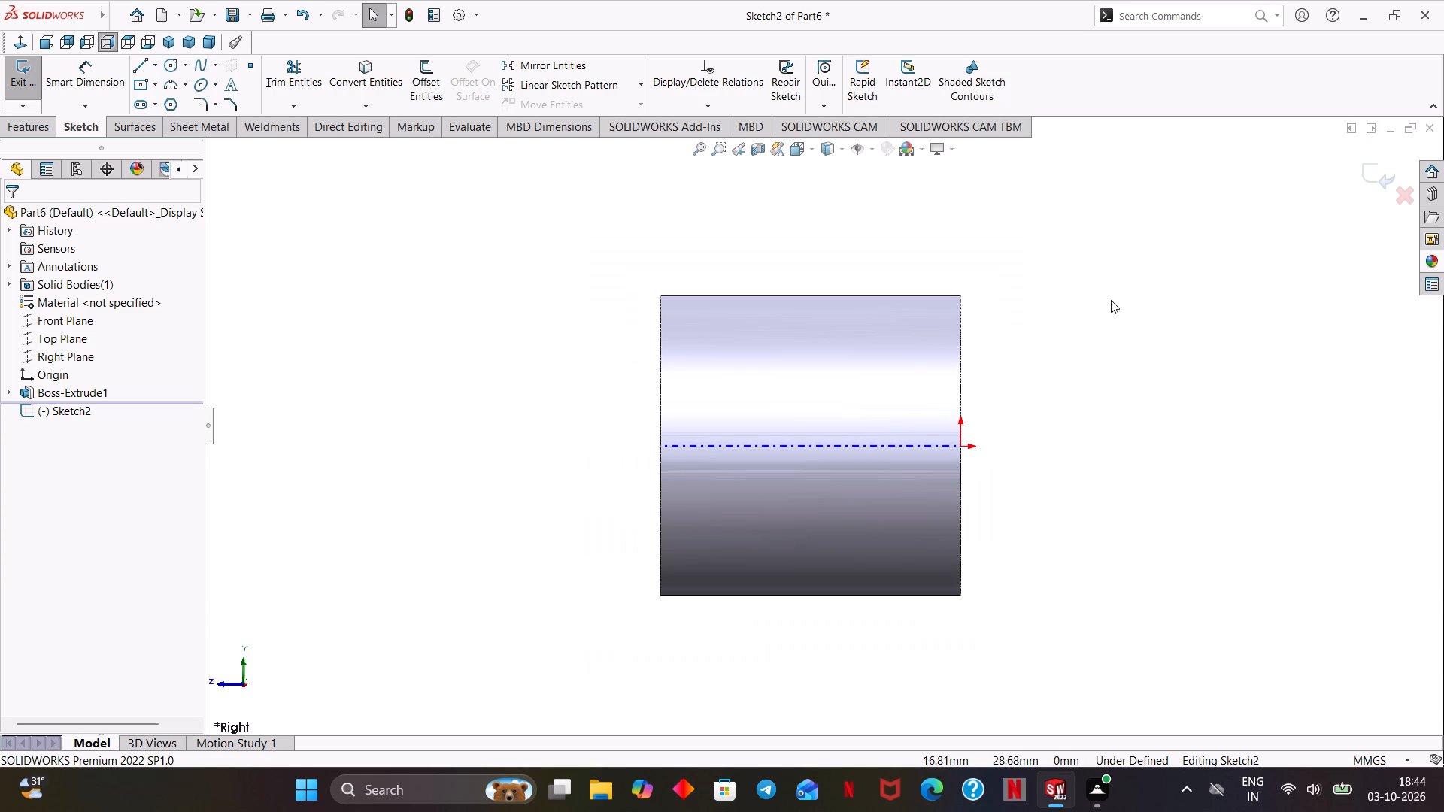
scroll(1066, 322, "up", 1)
middle_click_drag(1066, 322, 954, 413, "ctrl")
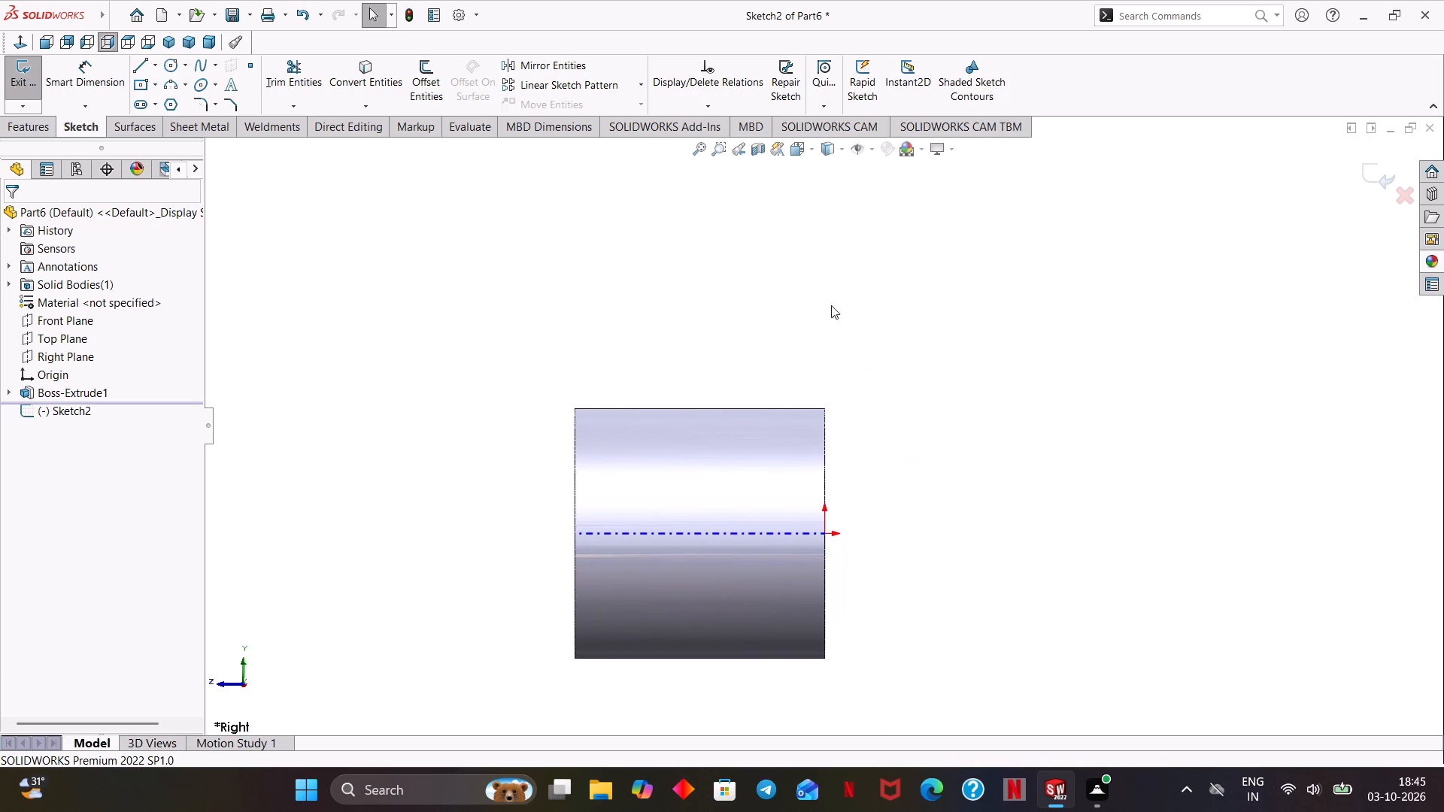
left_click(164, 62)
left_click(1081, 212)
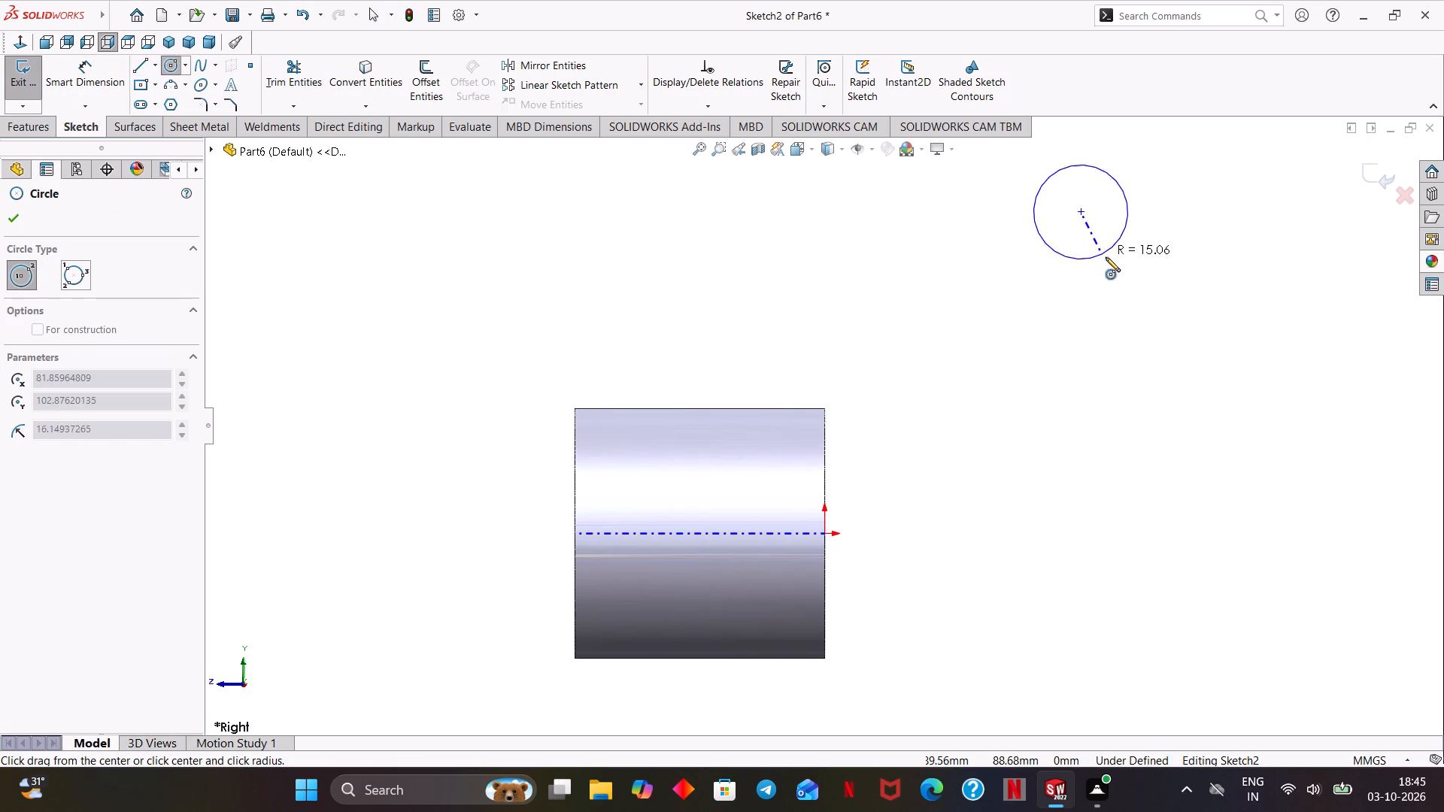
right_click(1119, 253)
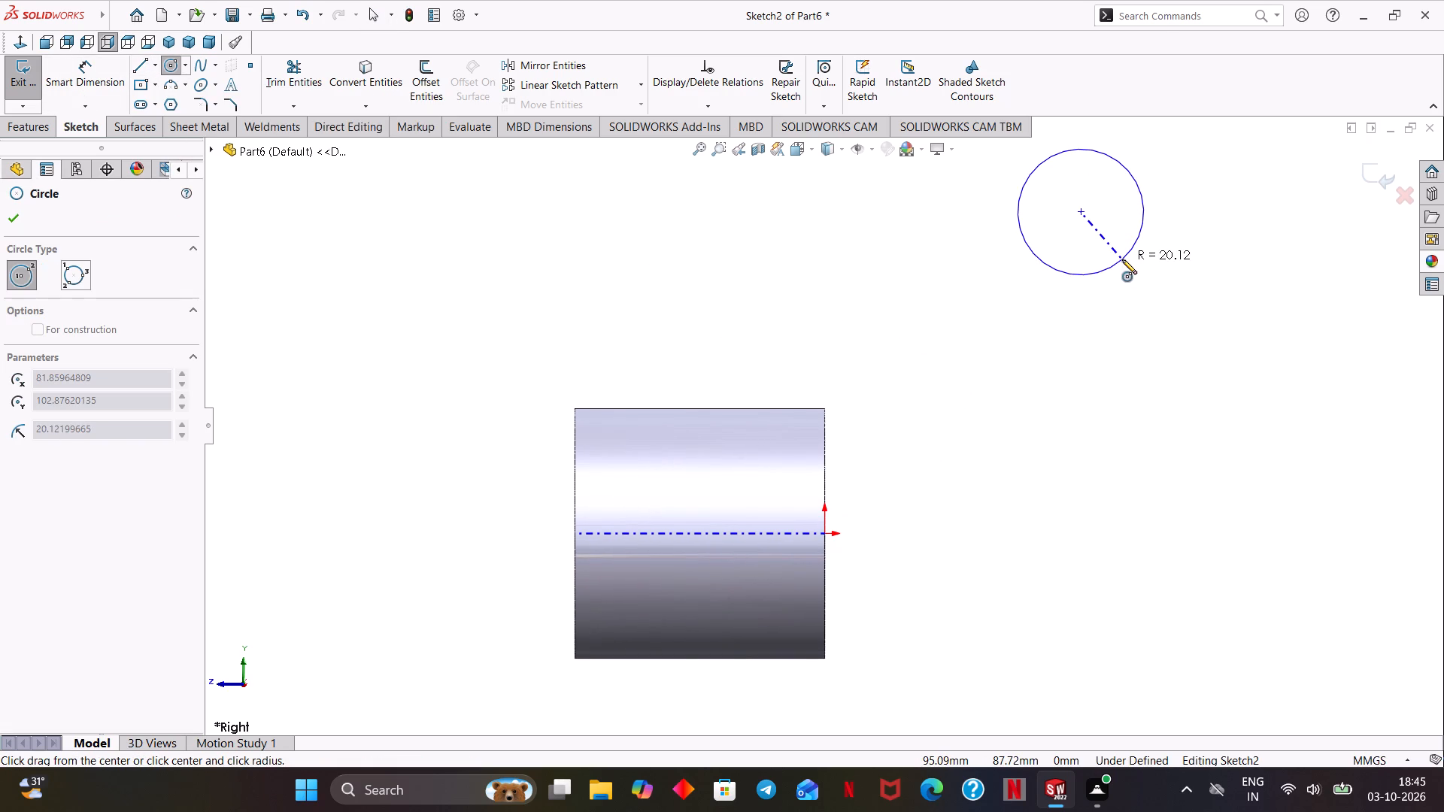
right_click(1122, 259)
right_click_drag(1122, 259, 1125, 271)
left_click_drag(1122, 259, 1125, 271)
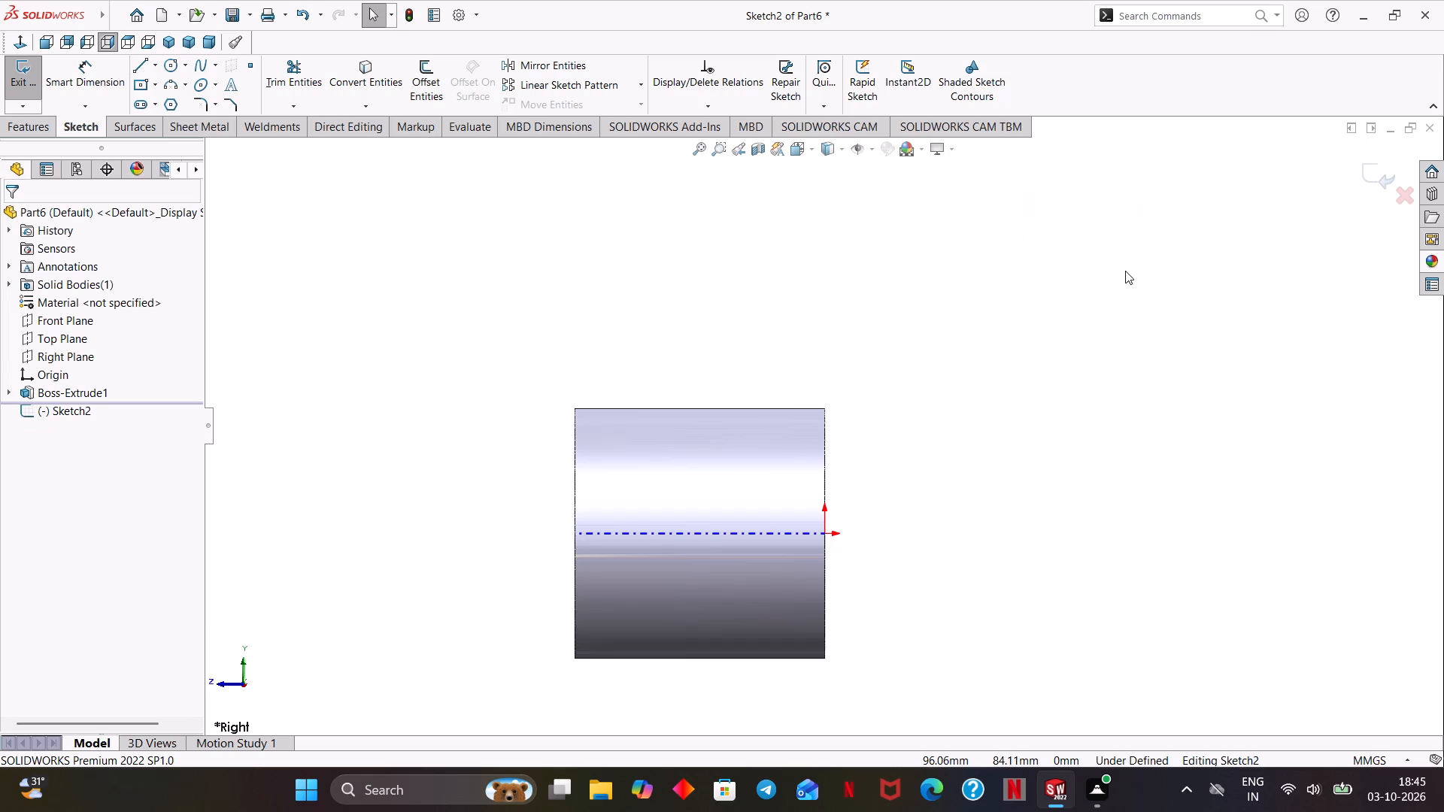
Sketch a circle above the cylinder and beyond its origin end, and dimension its diameter to 50 mm.
left_click(174, 68)
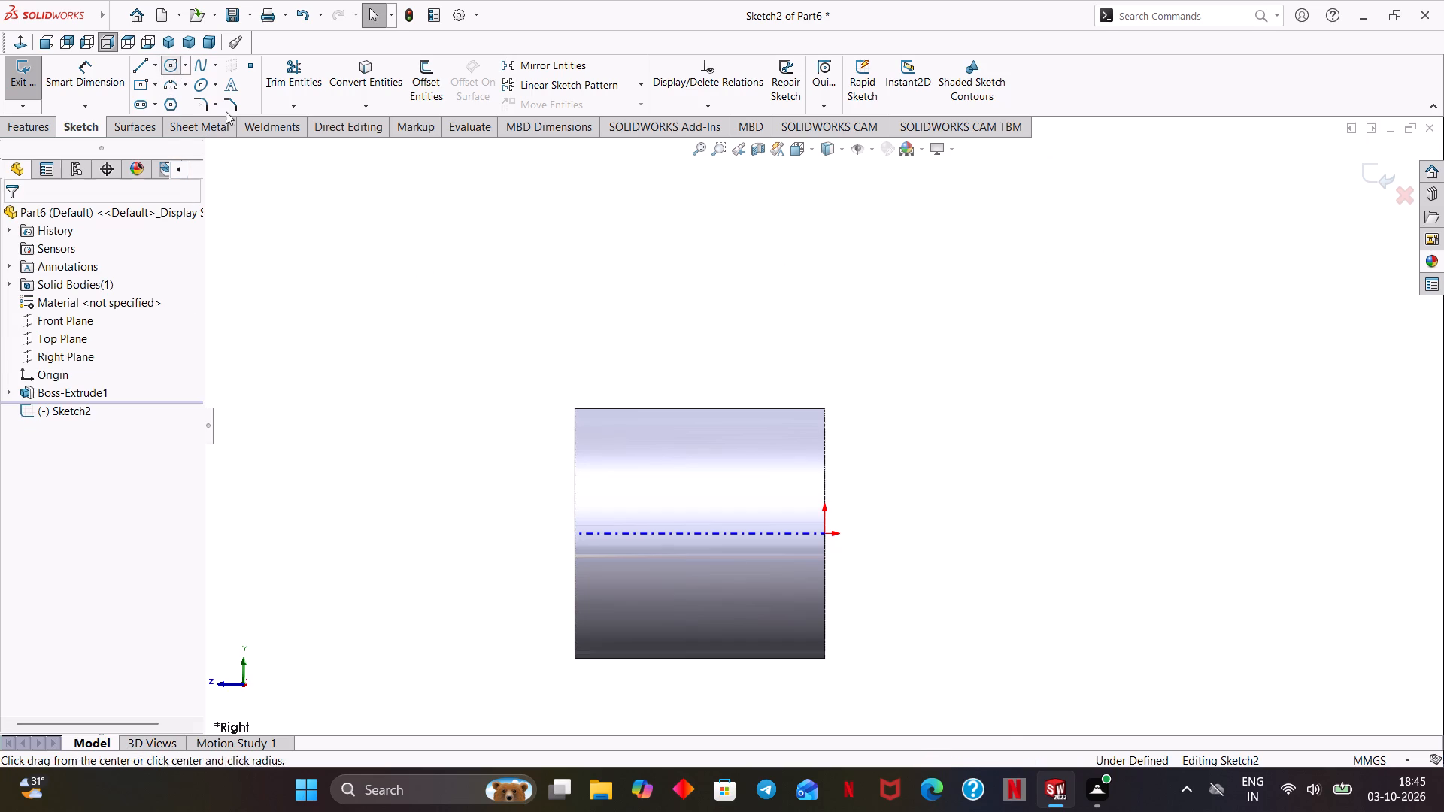
left_click_drag(1075, 186, 1115, 217)
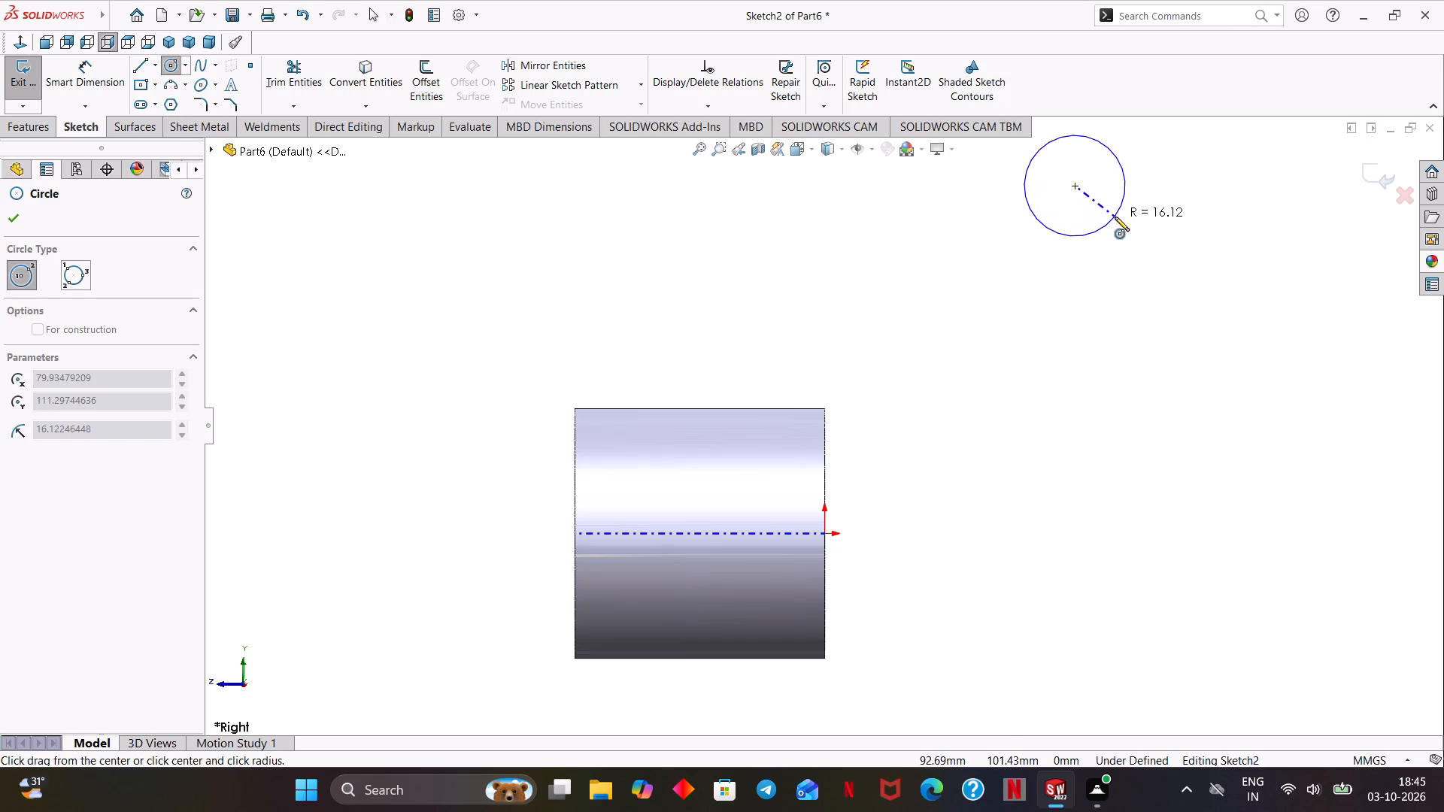
left_click_drag(1115, 217, 1120, 217)
key("space")
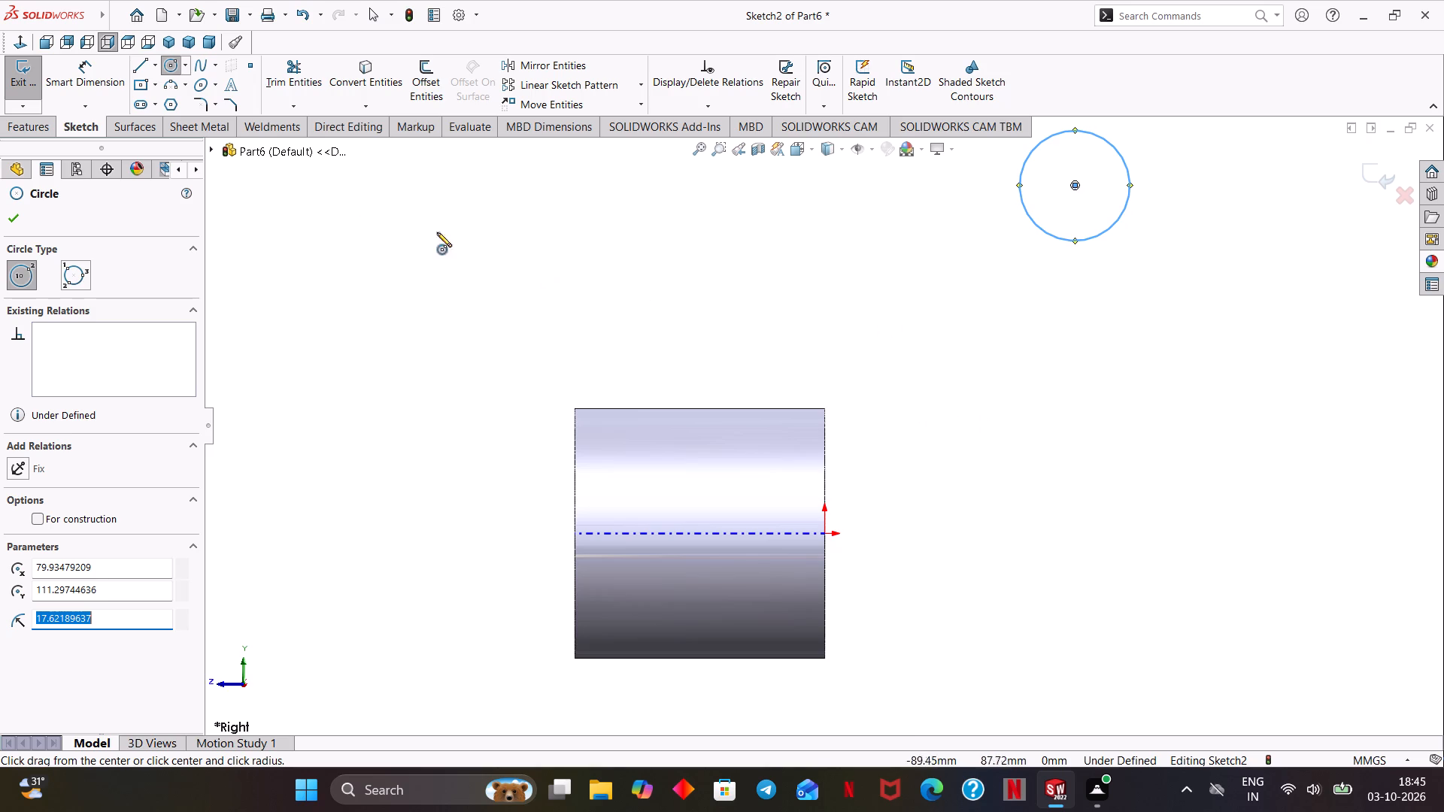
left_click(89, 83)
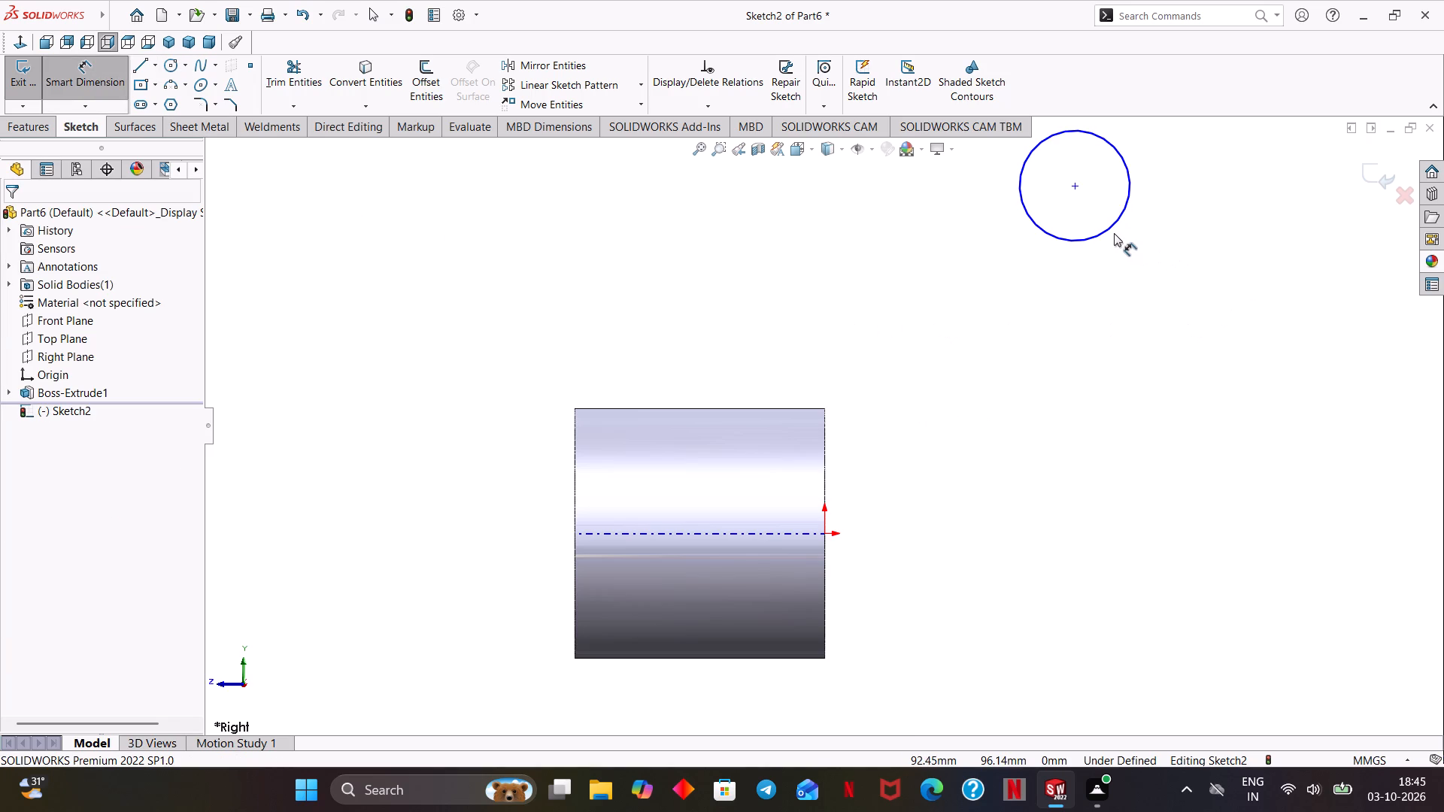
left_click(1105, 233)
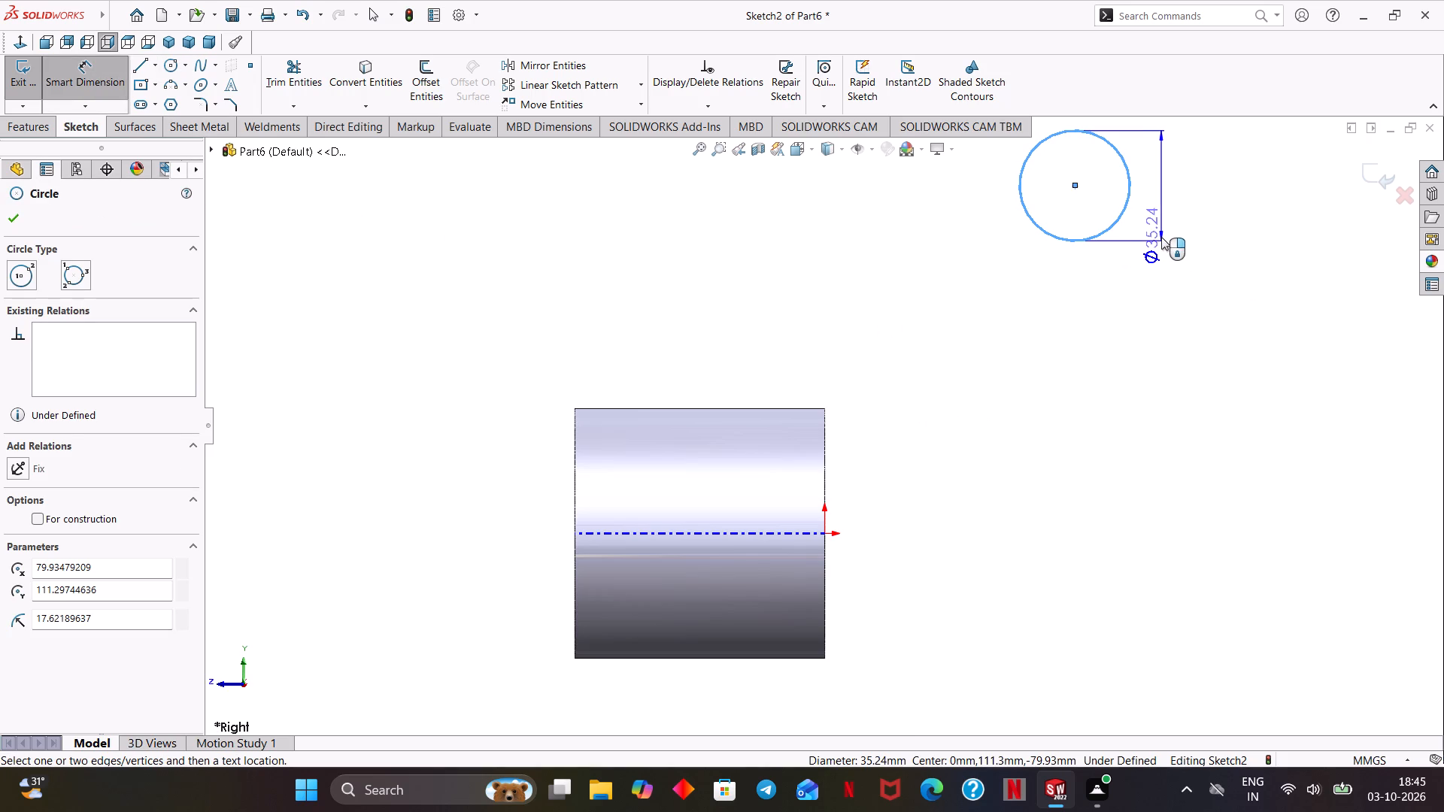
left_click(1161, 237)
type("50")
key("Return")
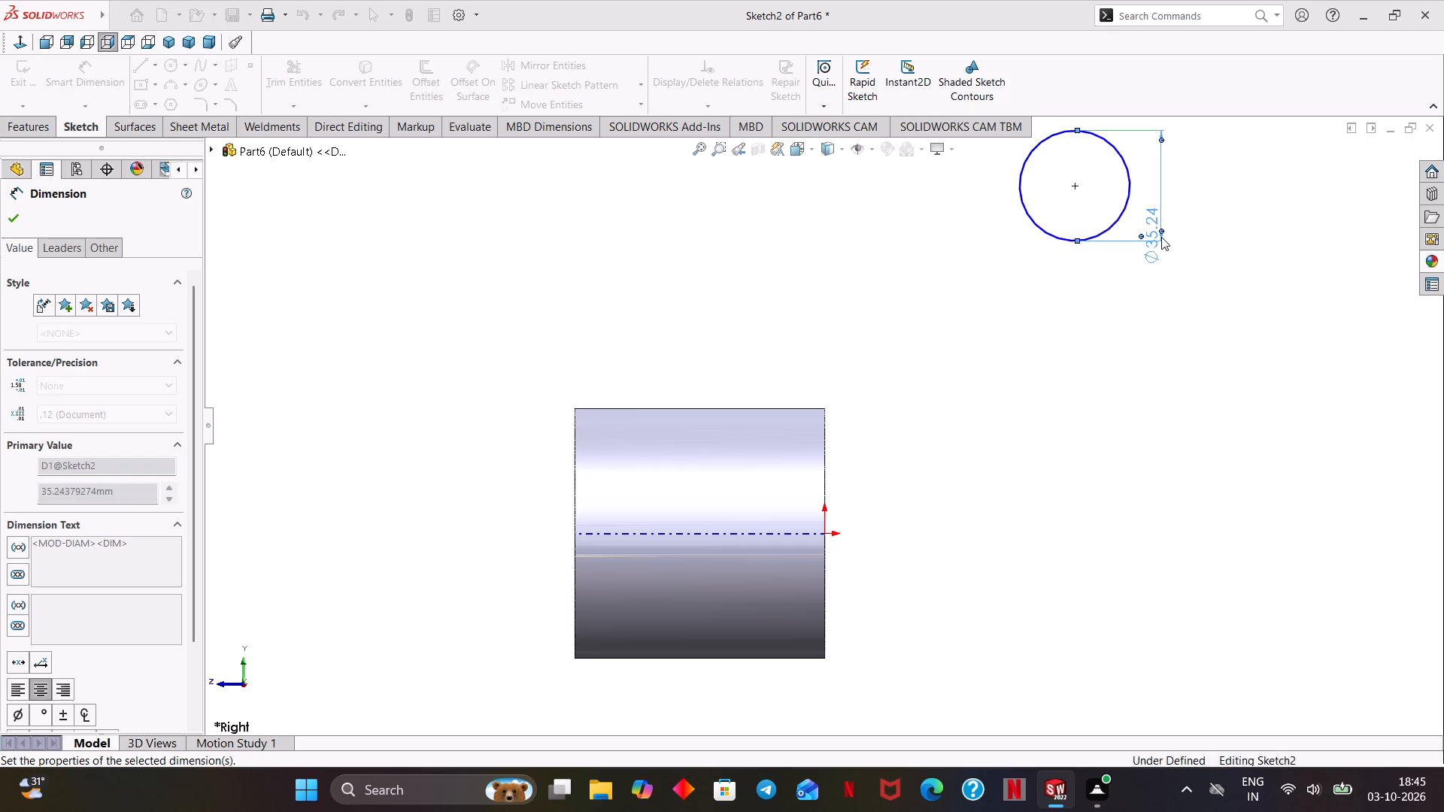
Dimension the vertical distance from the origin to the circle's centre to 100 mm.
scroll(1161, 237, "up", 1)
middle_click_drag(1157, 237, 1123, 282, "ctrl")
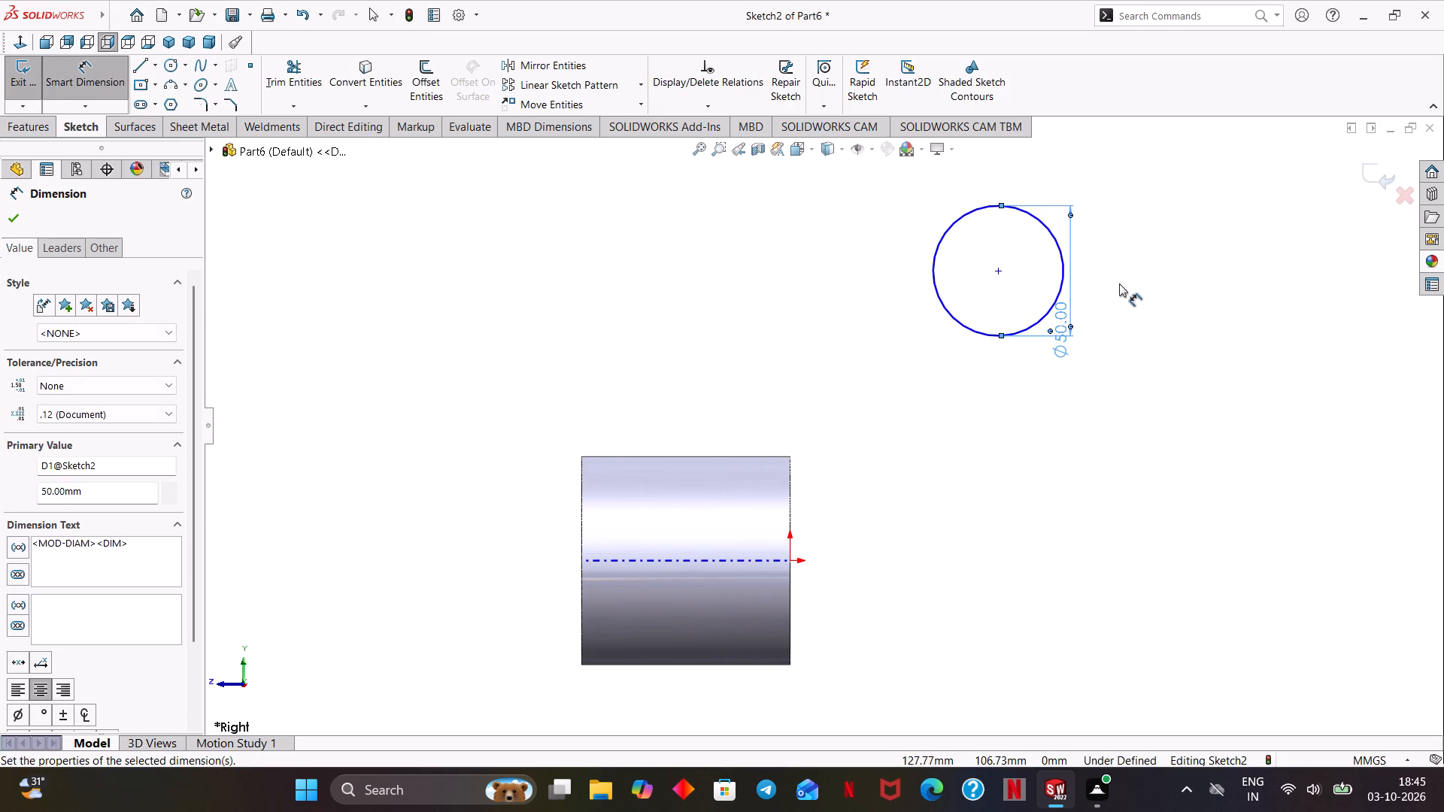
left_click(792, 564)
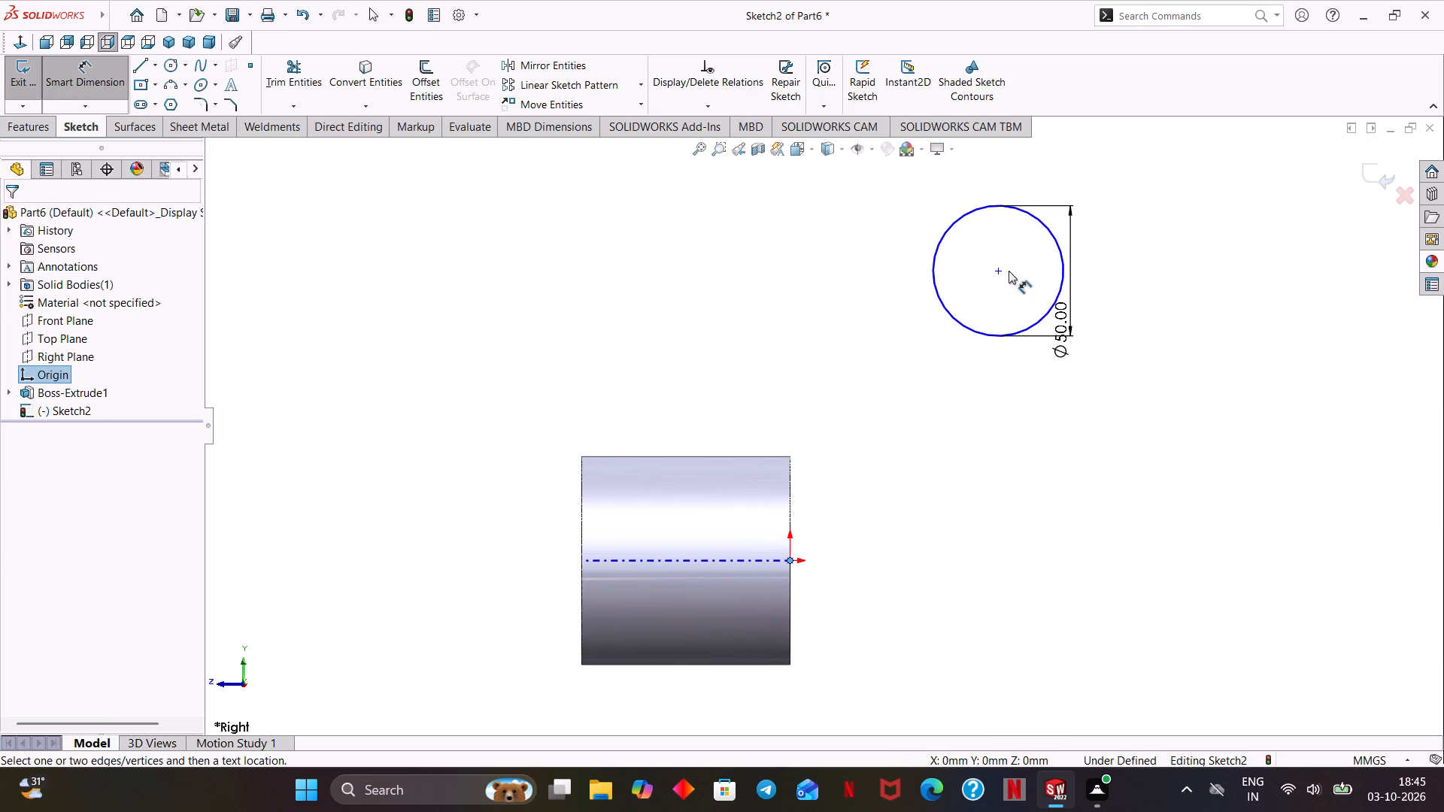
left_click(1006, 271)
left_click(1000, 276)
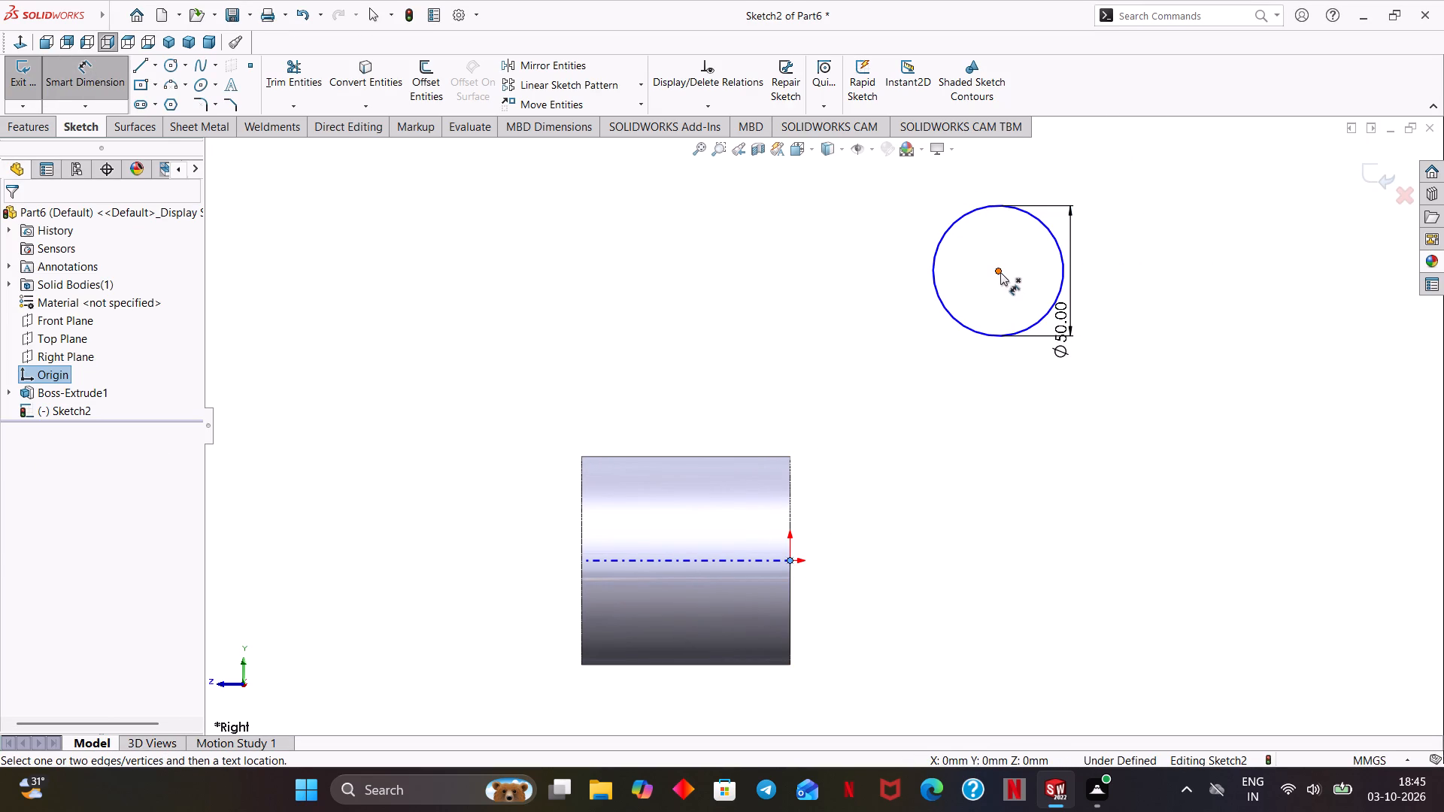
left_click(1000, 271)
left_click(1085, 480)
type("100")
key("Return")
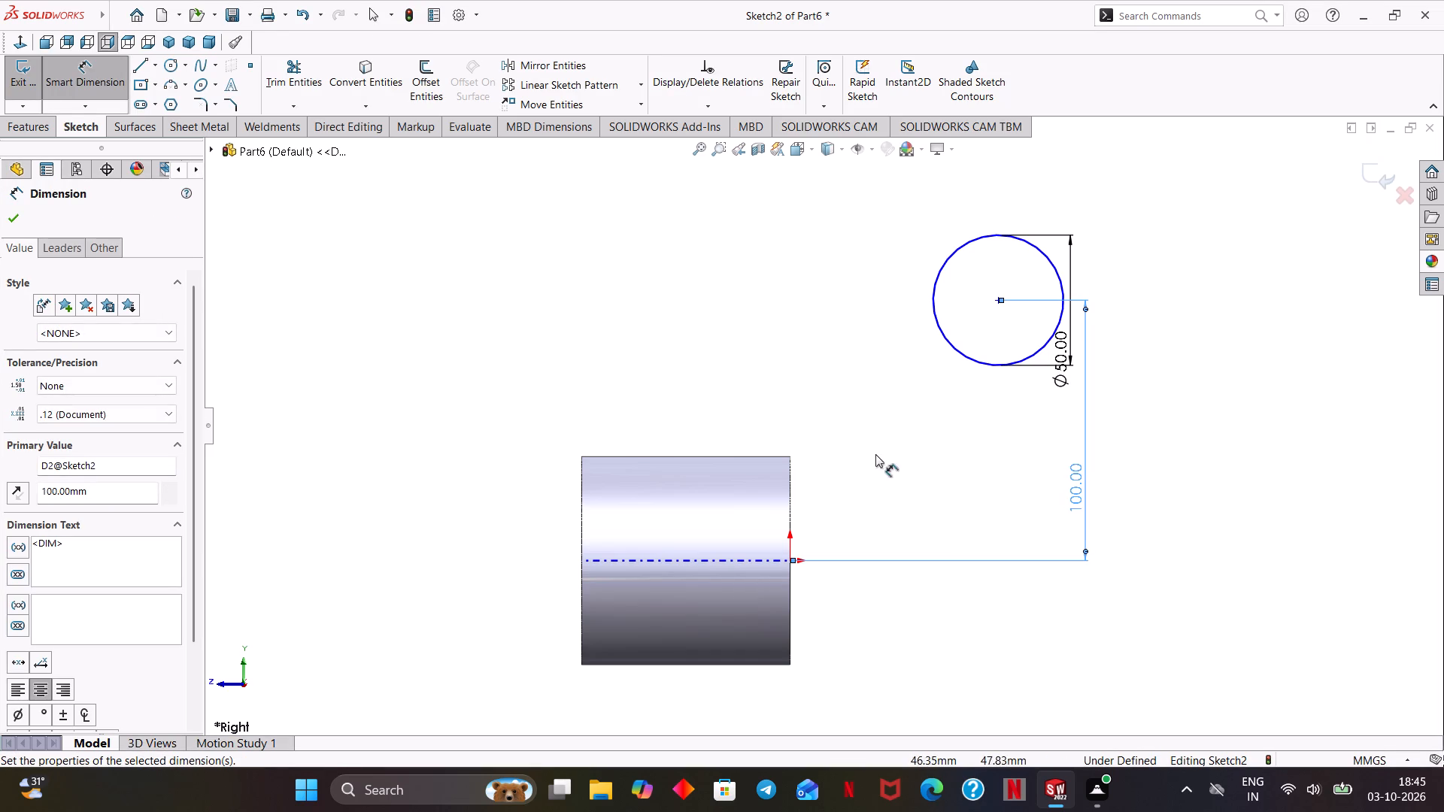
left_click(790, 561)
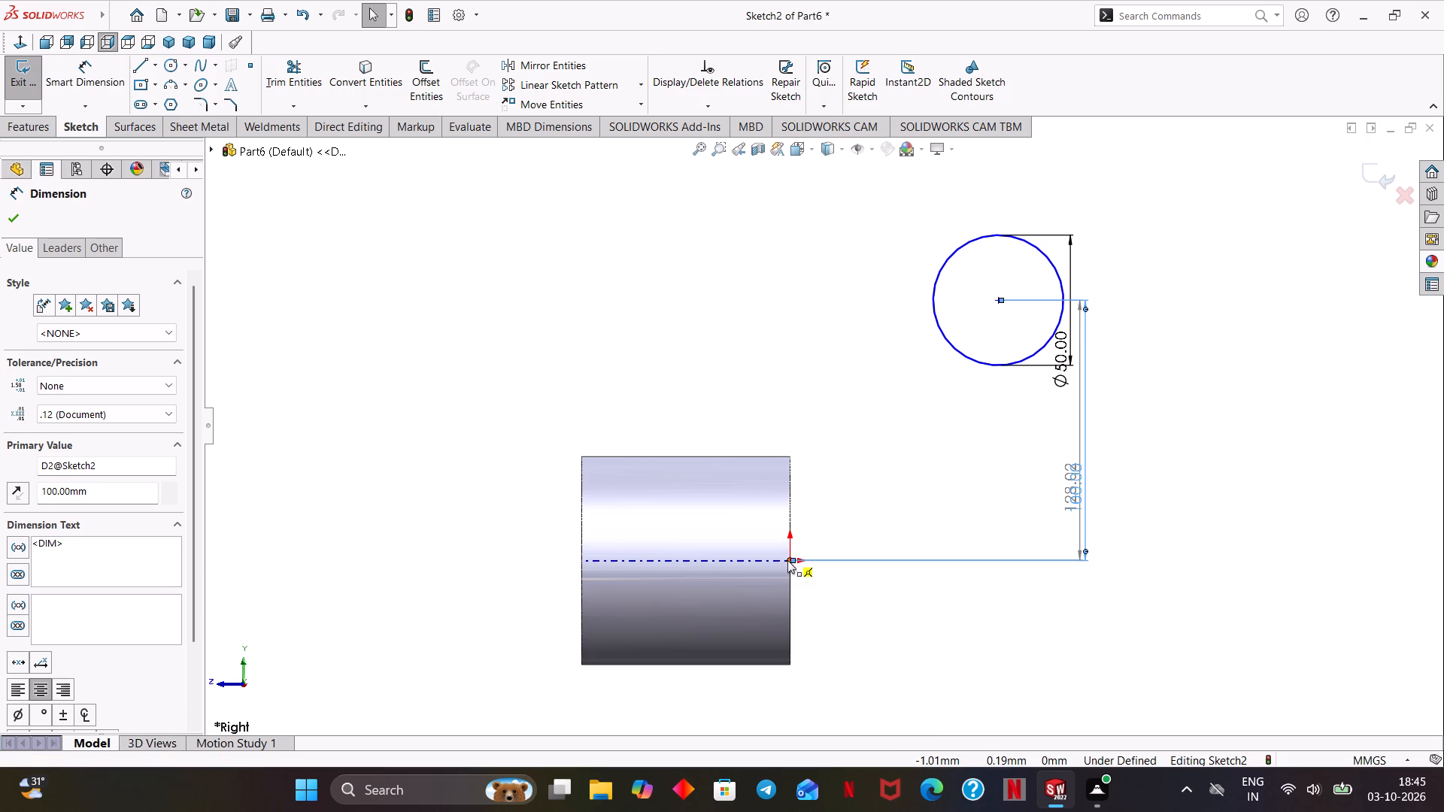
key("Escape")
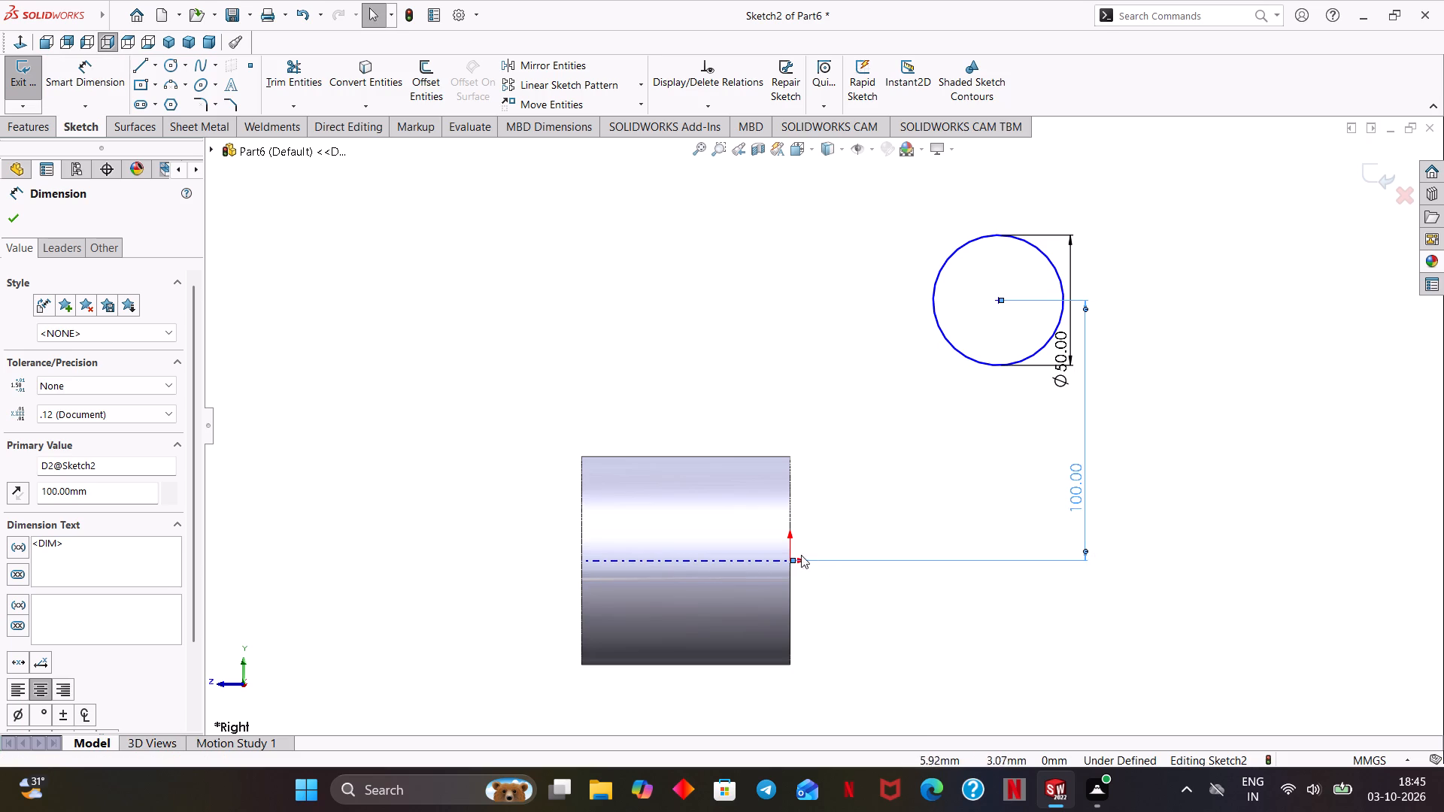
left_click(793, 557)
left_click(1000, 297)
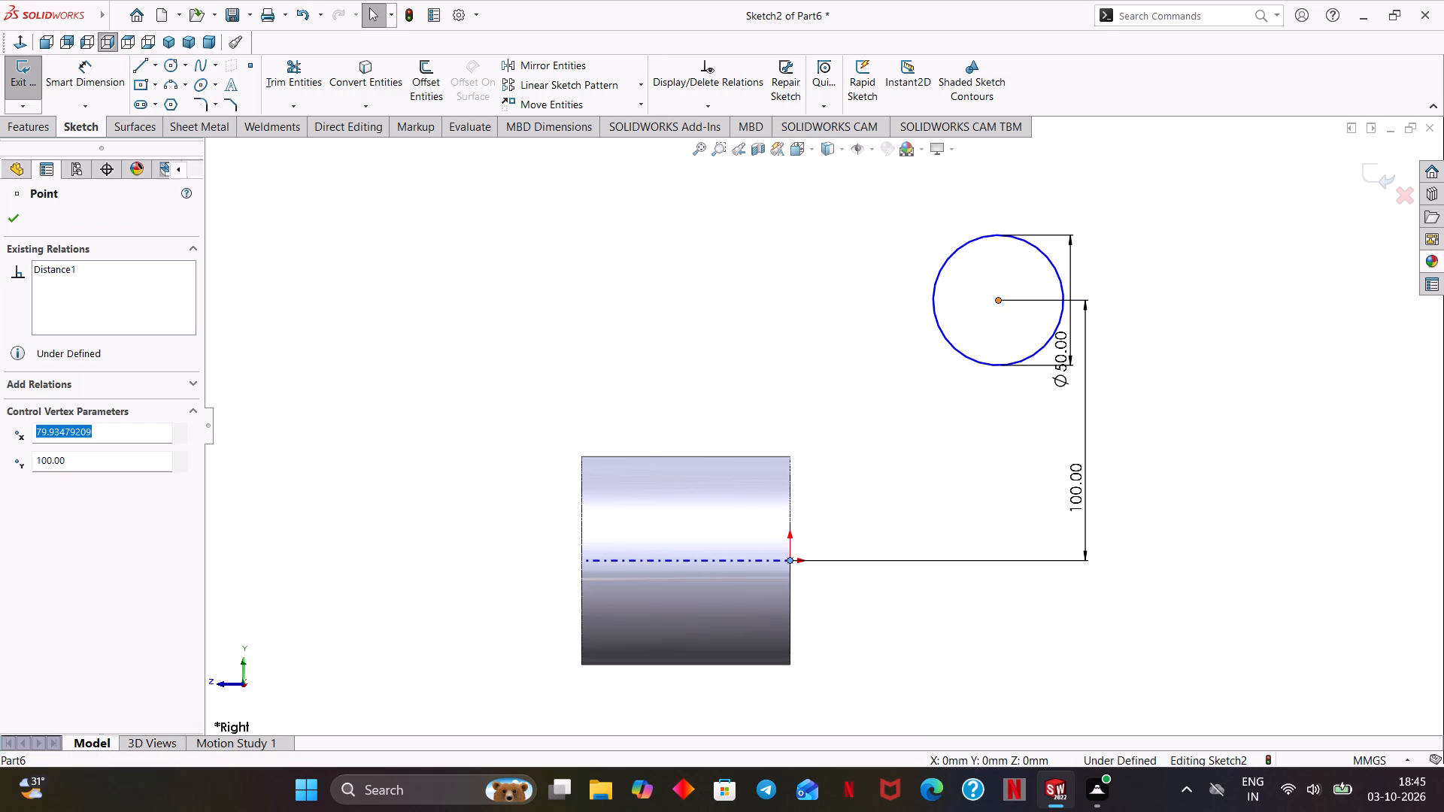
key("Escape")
Dimension the horizontal distance from the origin to the circle's centre to 40 mm and centre the dimension text between its extension lines.
left_click(71, 86)
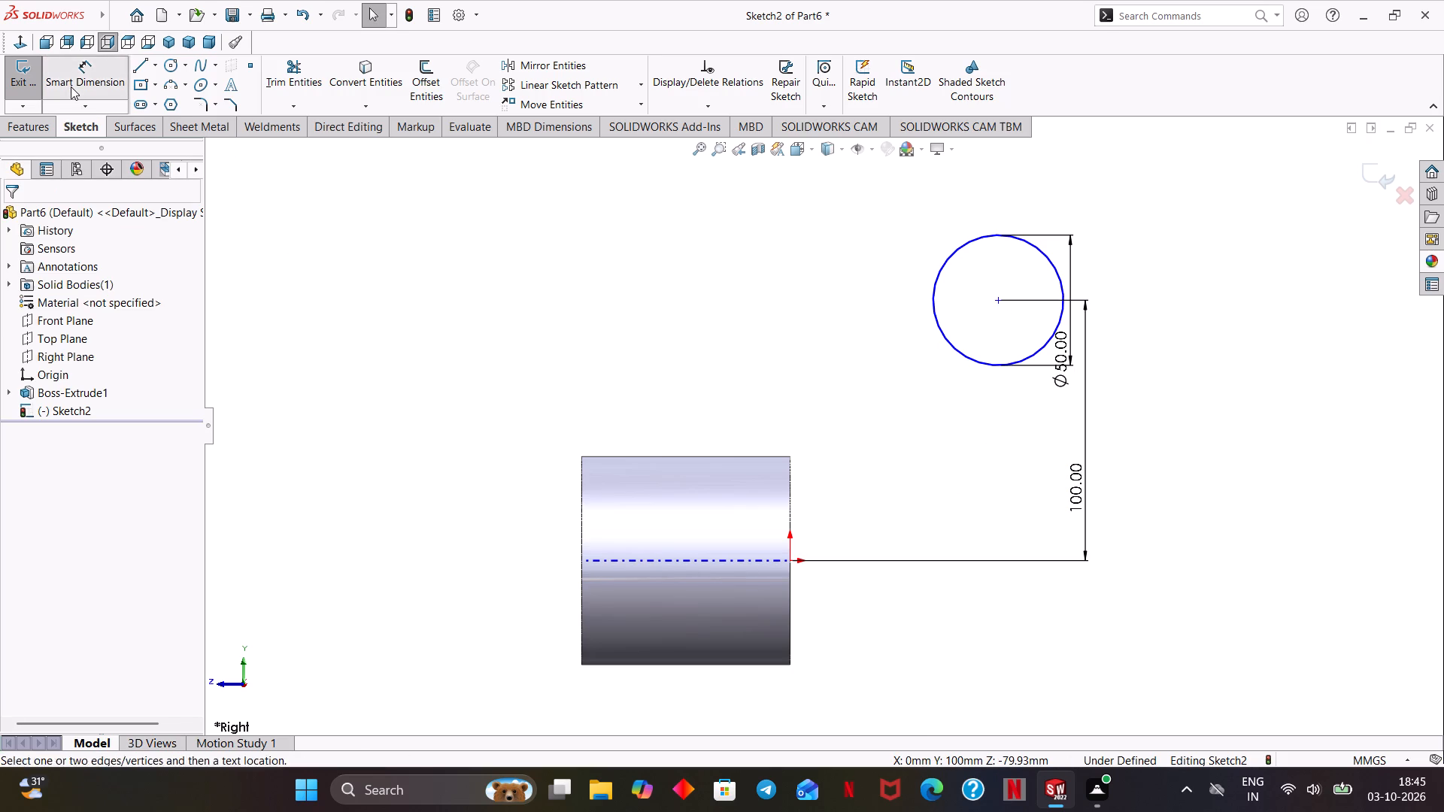
left_click(791, 563)
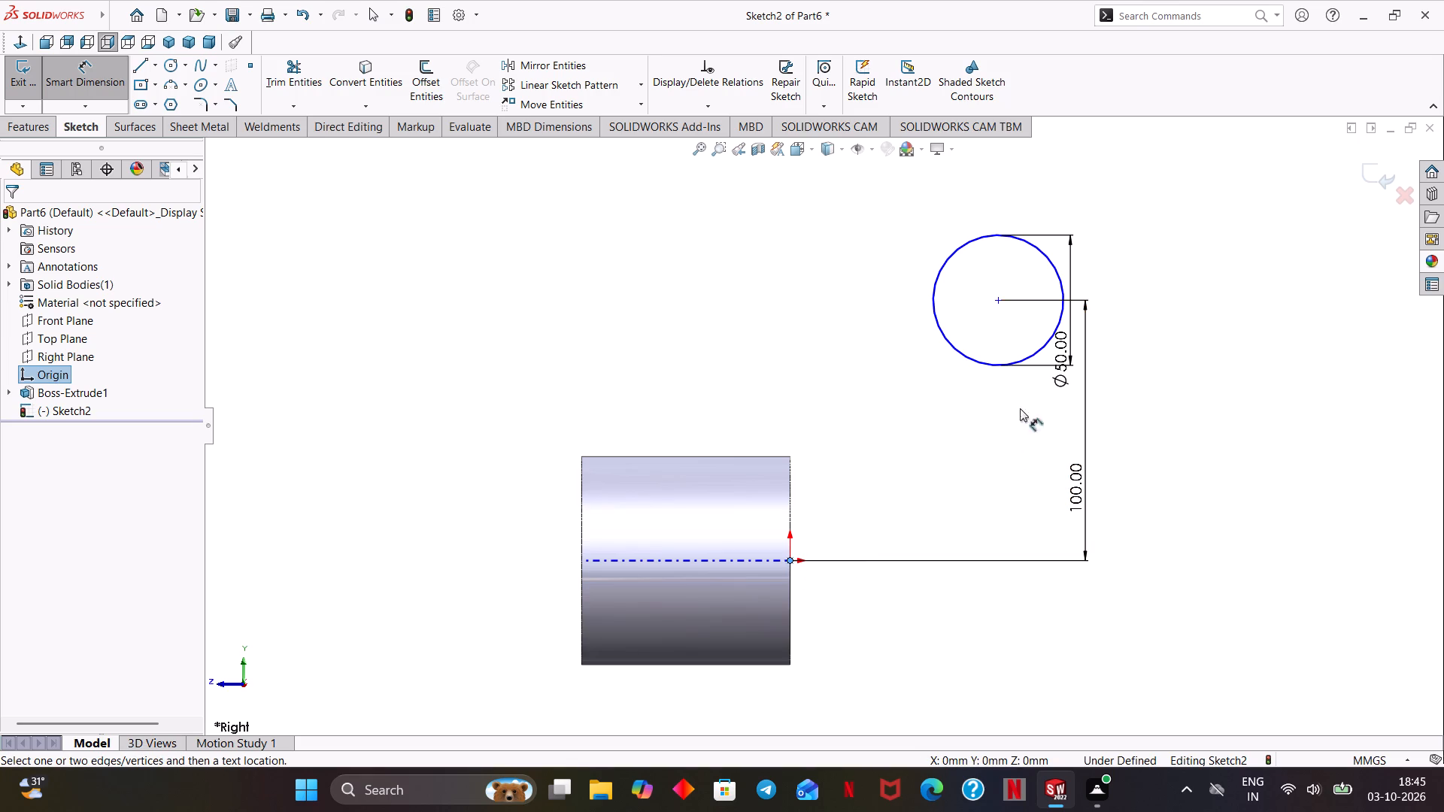
left_click(1001, 301)
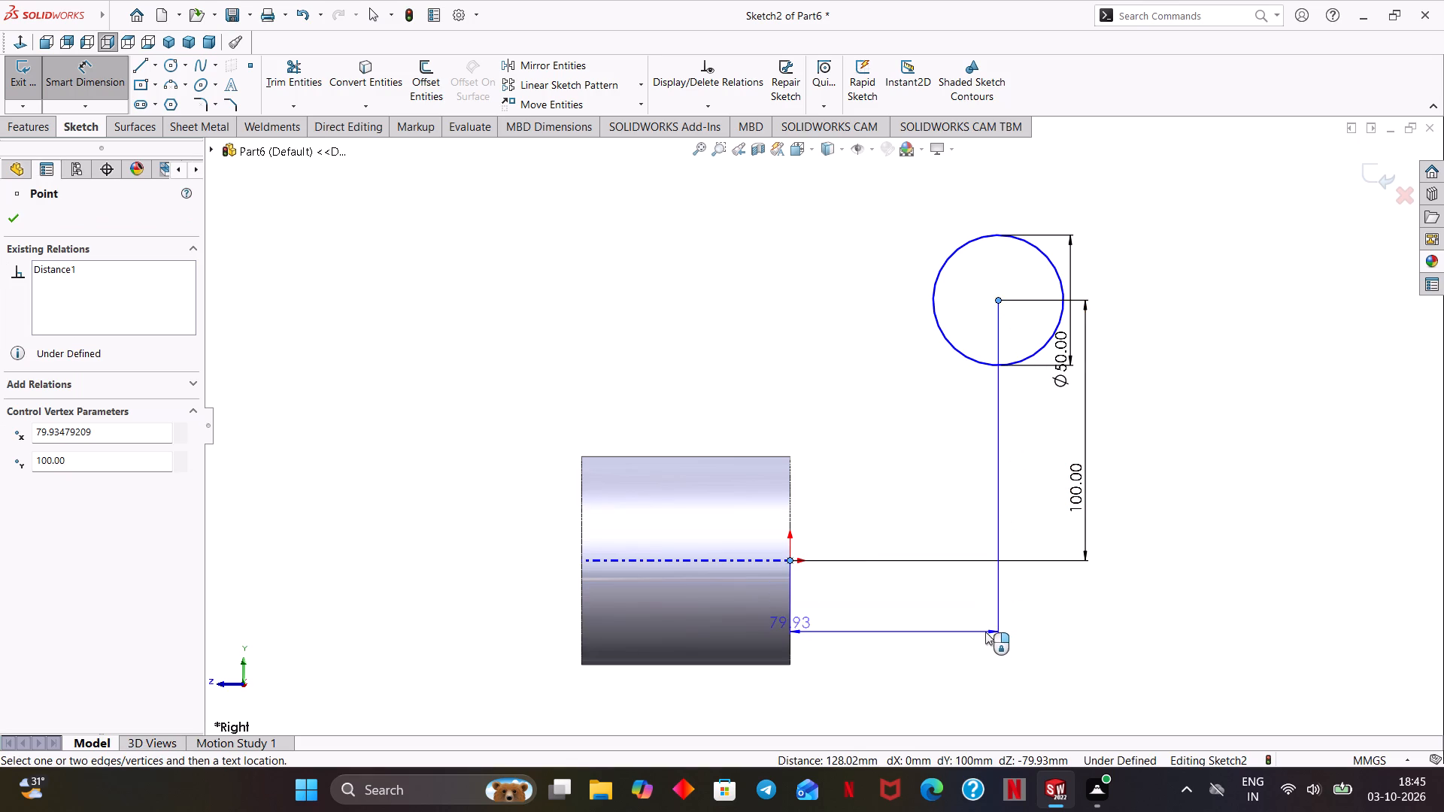
left_click(959, 617)
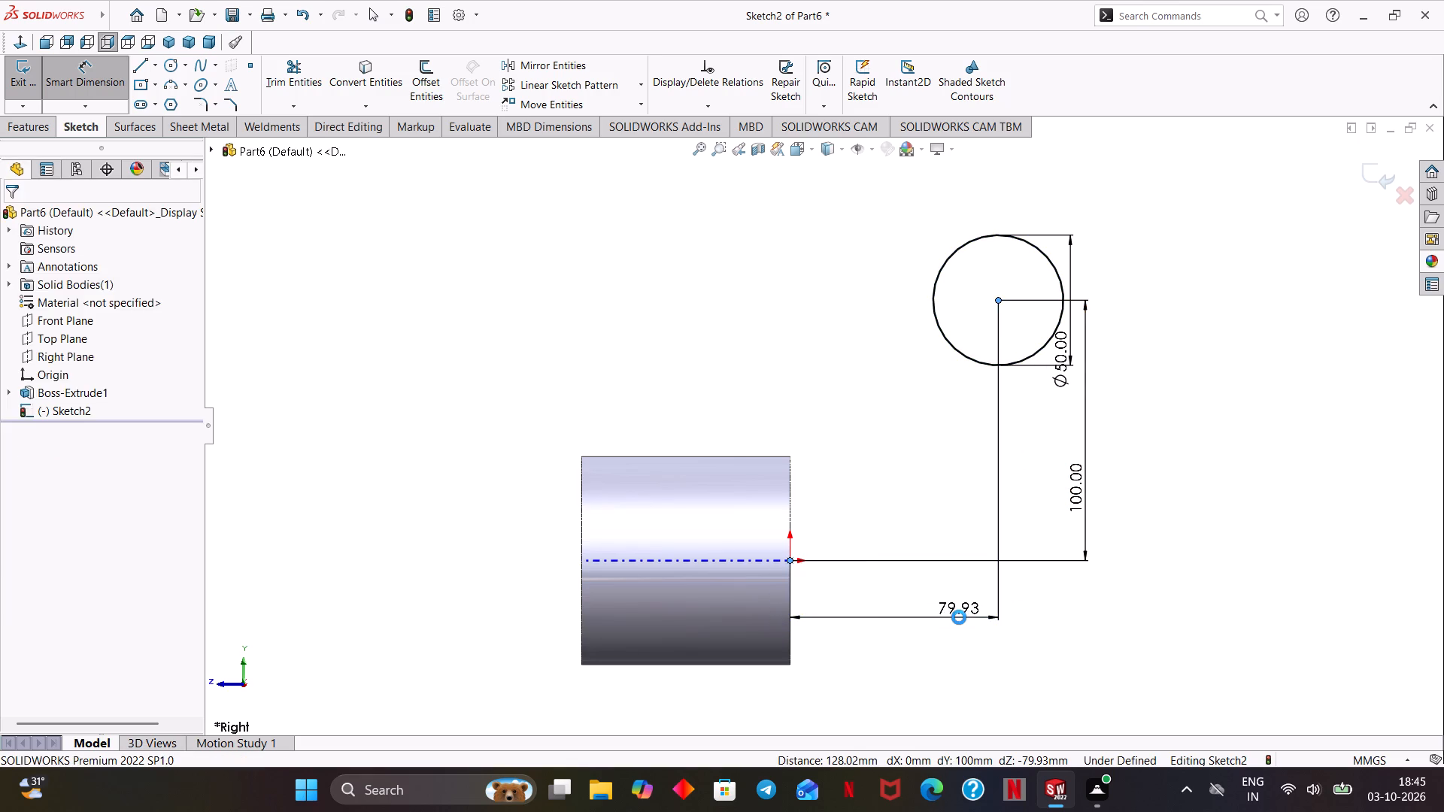
type("40")
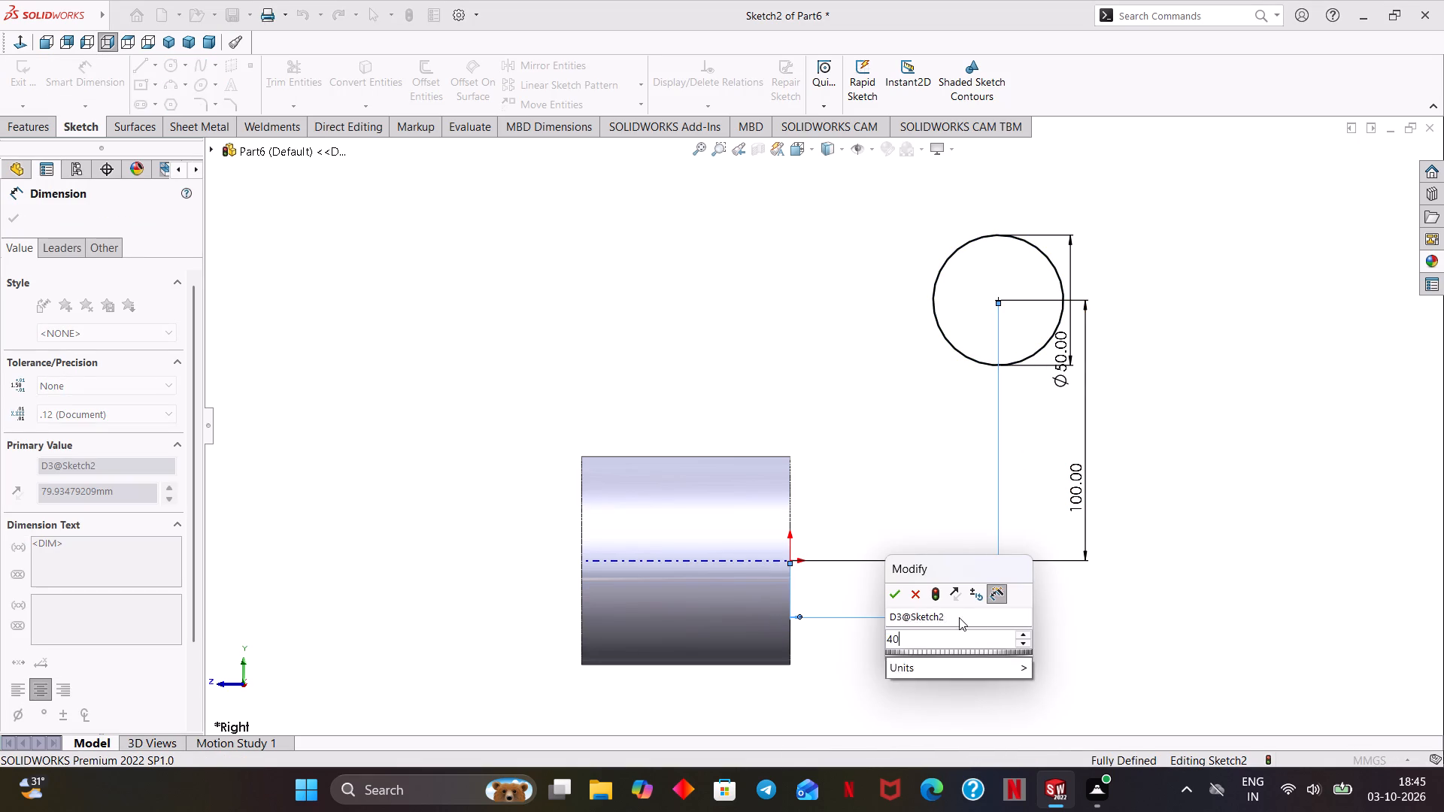
key("Return")
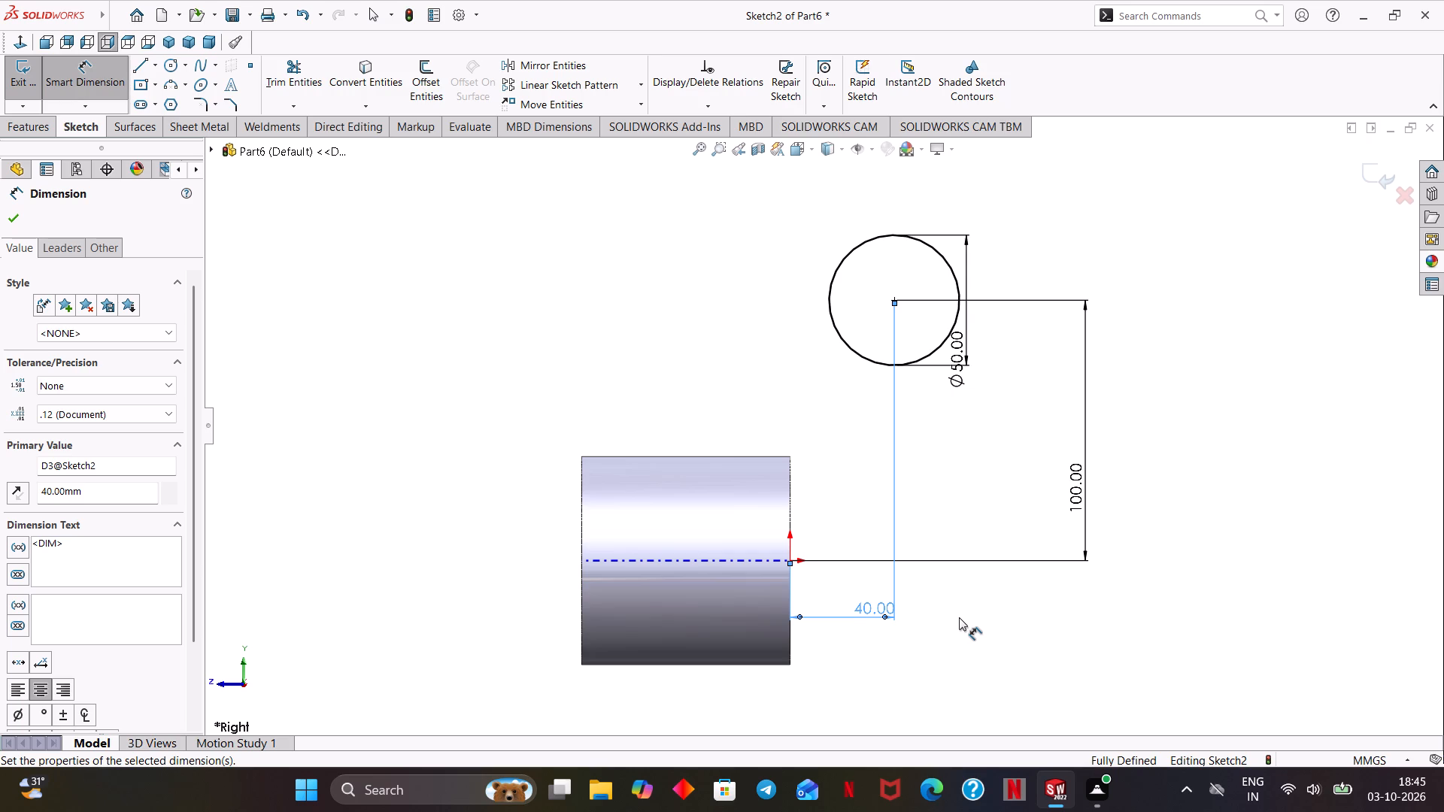
left_click_drag(887, 610, 884, 610)
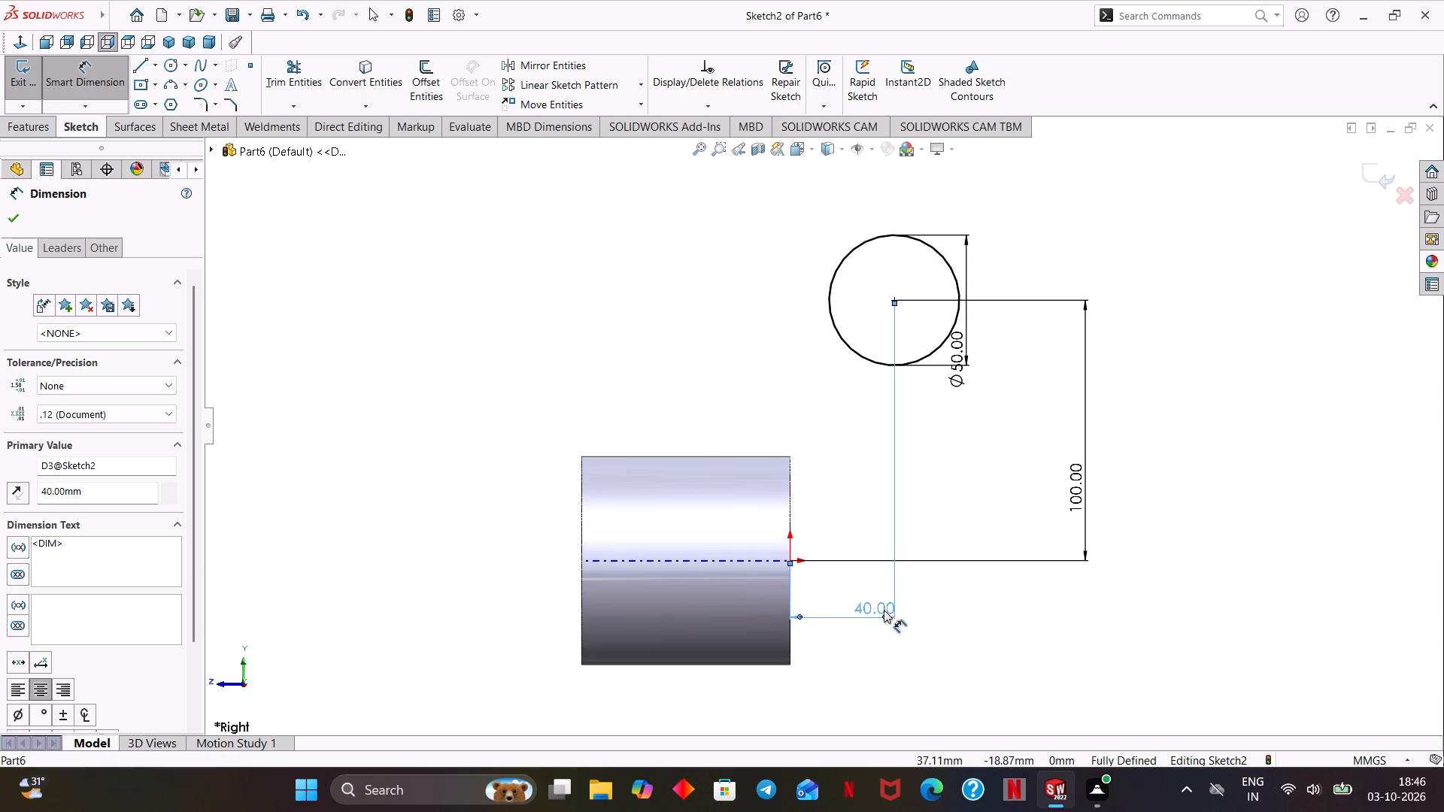
left_click_drag(884, 610, 869, 607)
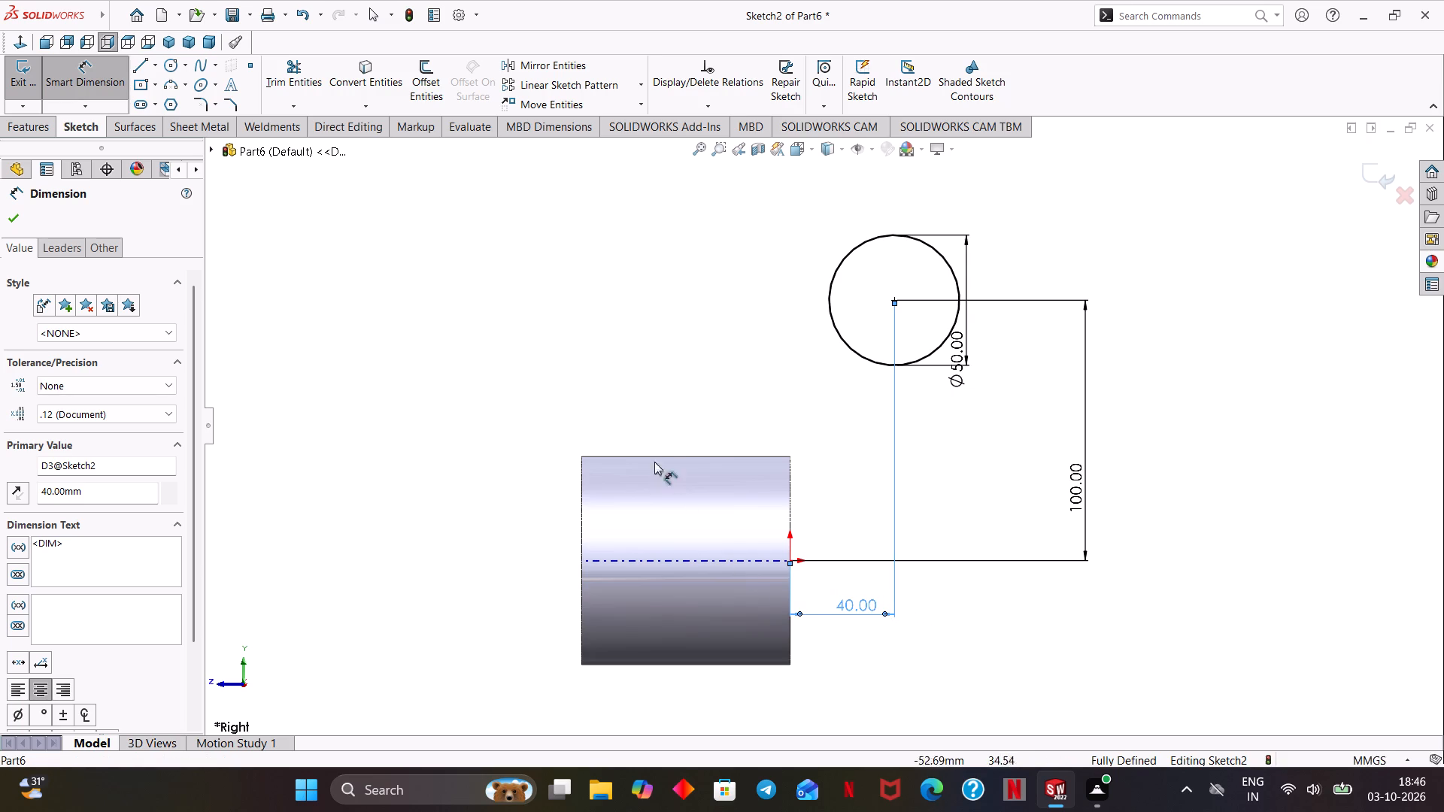
left_click(17, 223)
Extrude the 50 mm circle sketch as a Mid Plane boss with a depth of 50 mm.
left_click(32, 133)
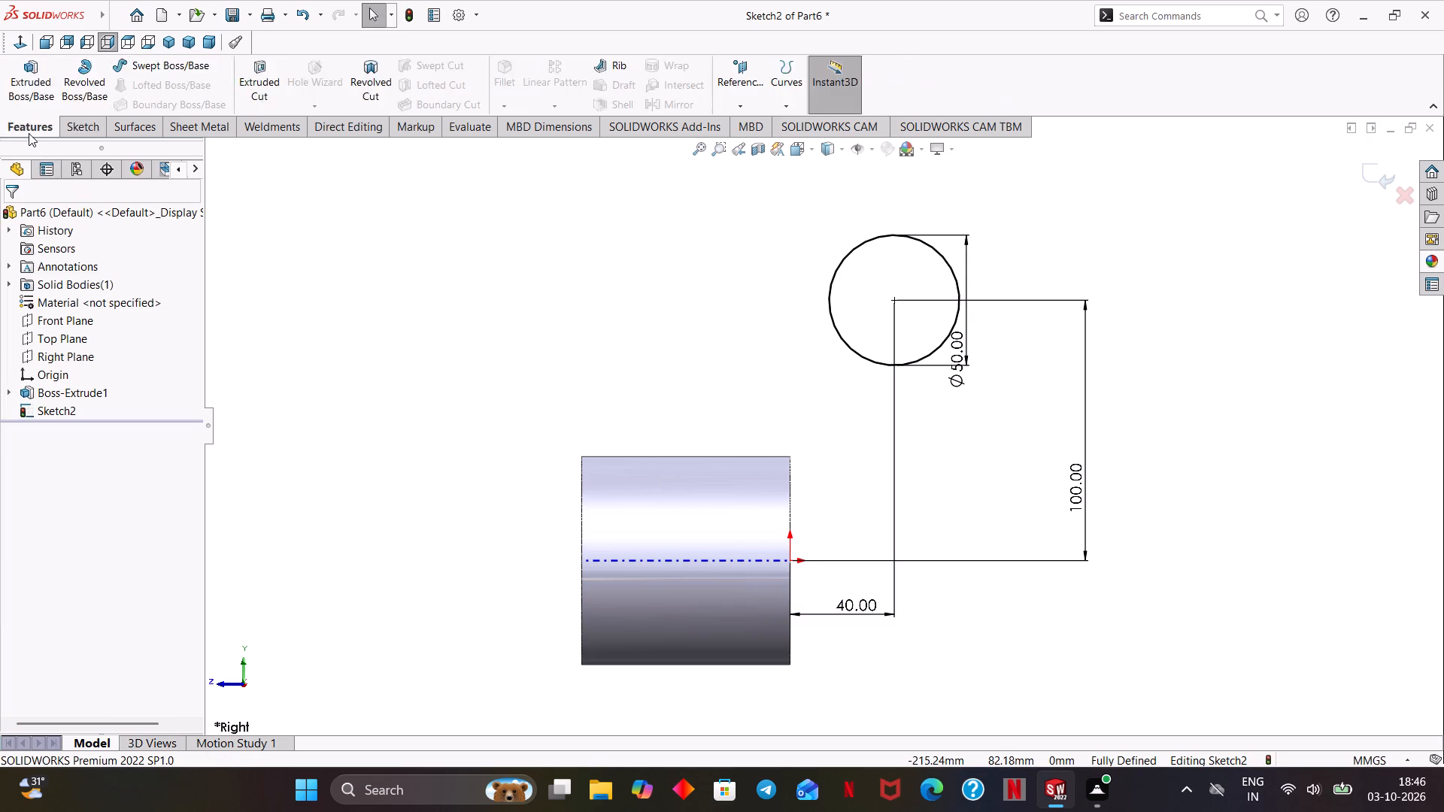
left_click(32, 82)
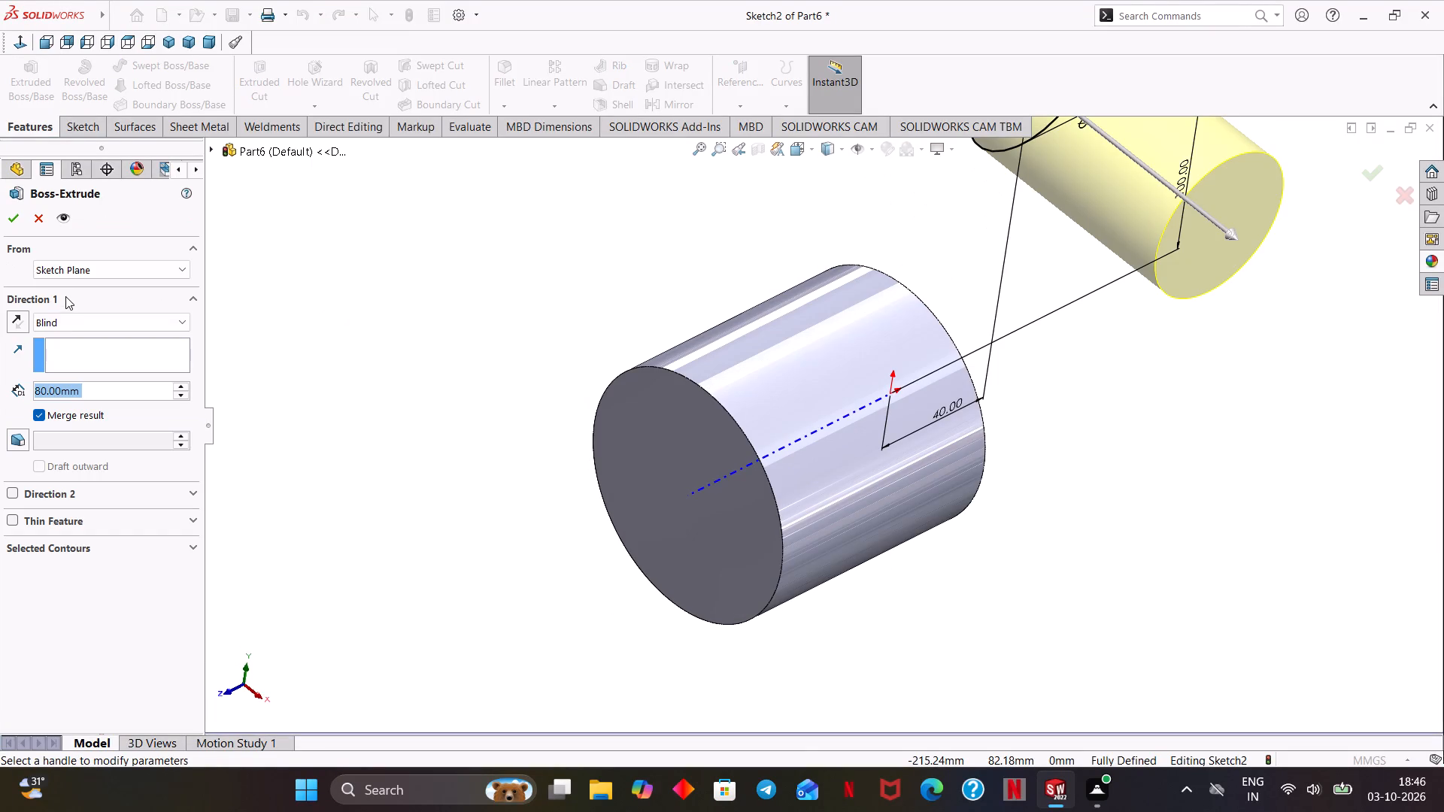
left_click(77, 324)
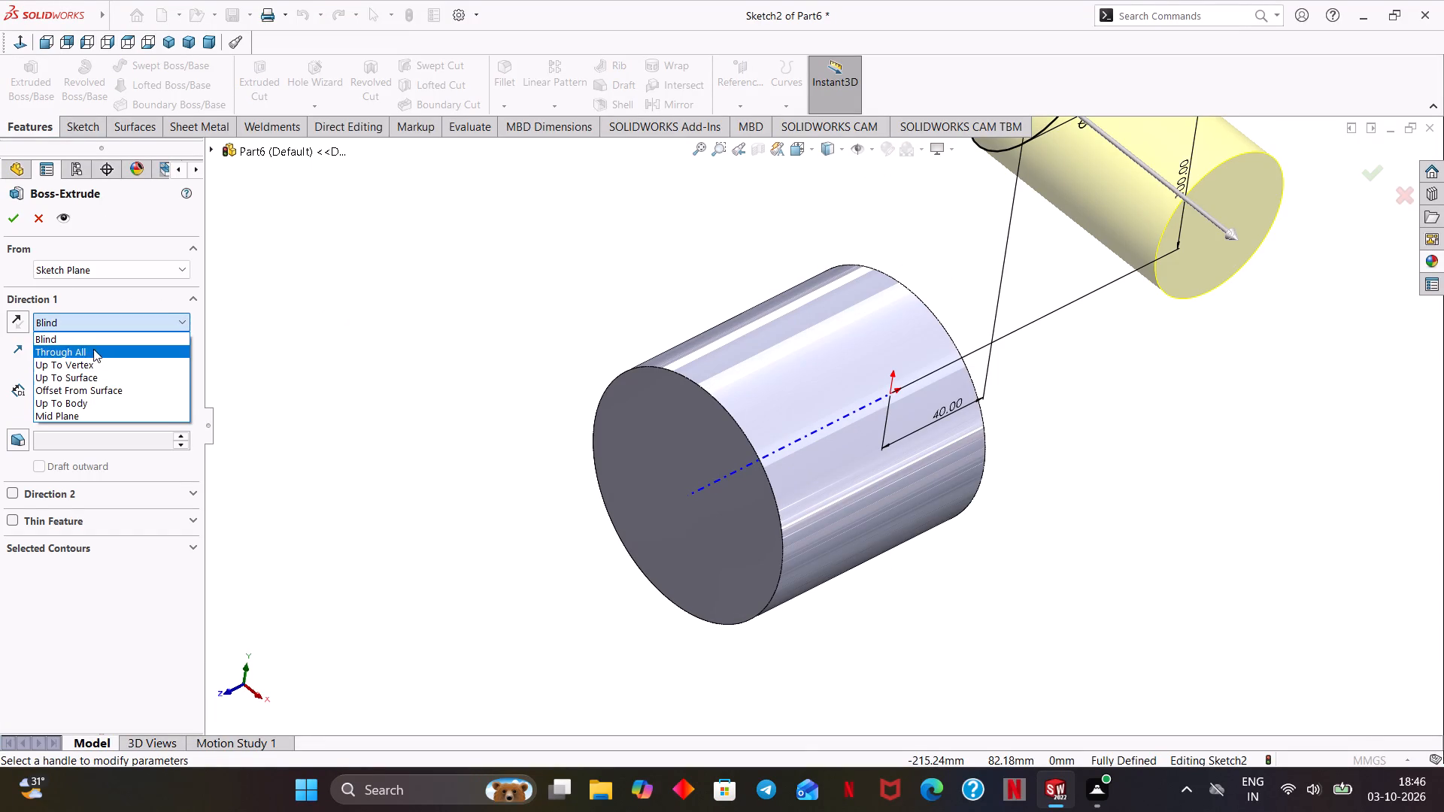
left_click(89, 417)
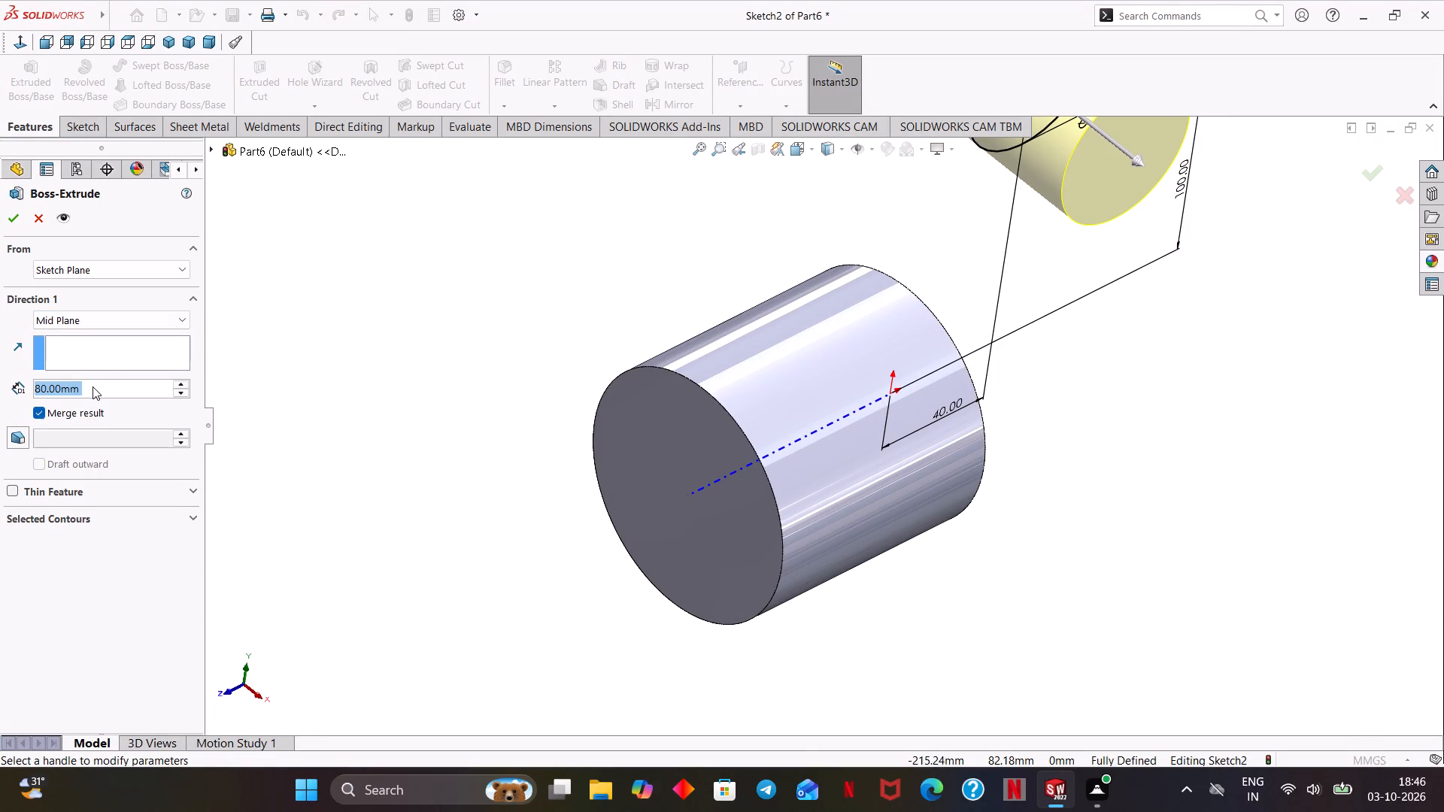
type("50")
key("Return")
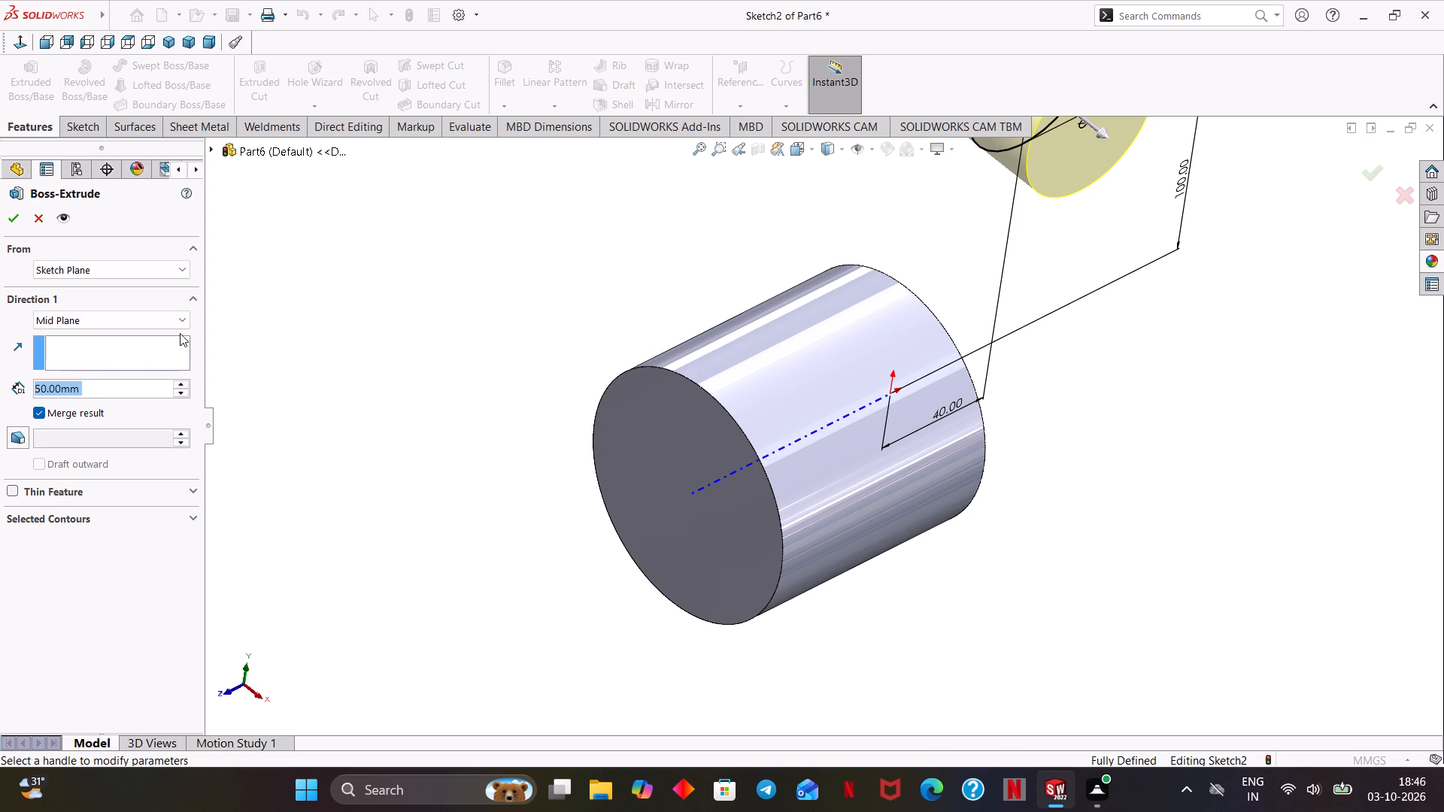
scroll(475, 347, "up", 2)
middle_click_drag(475, 347, 465, 433, "ctrl")
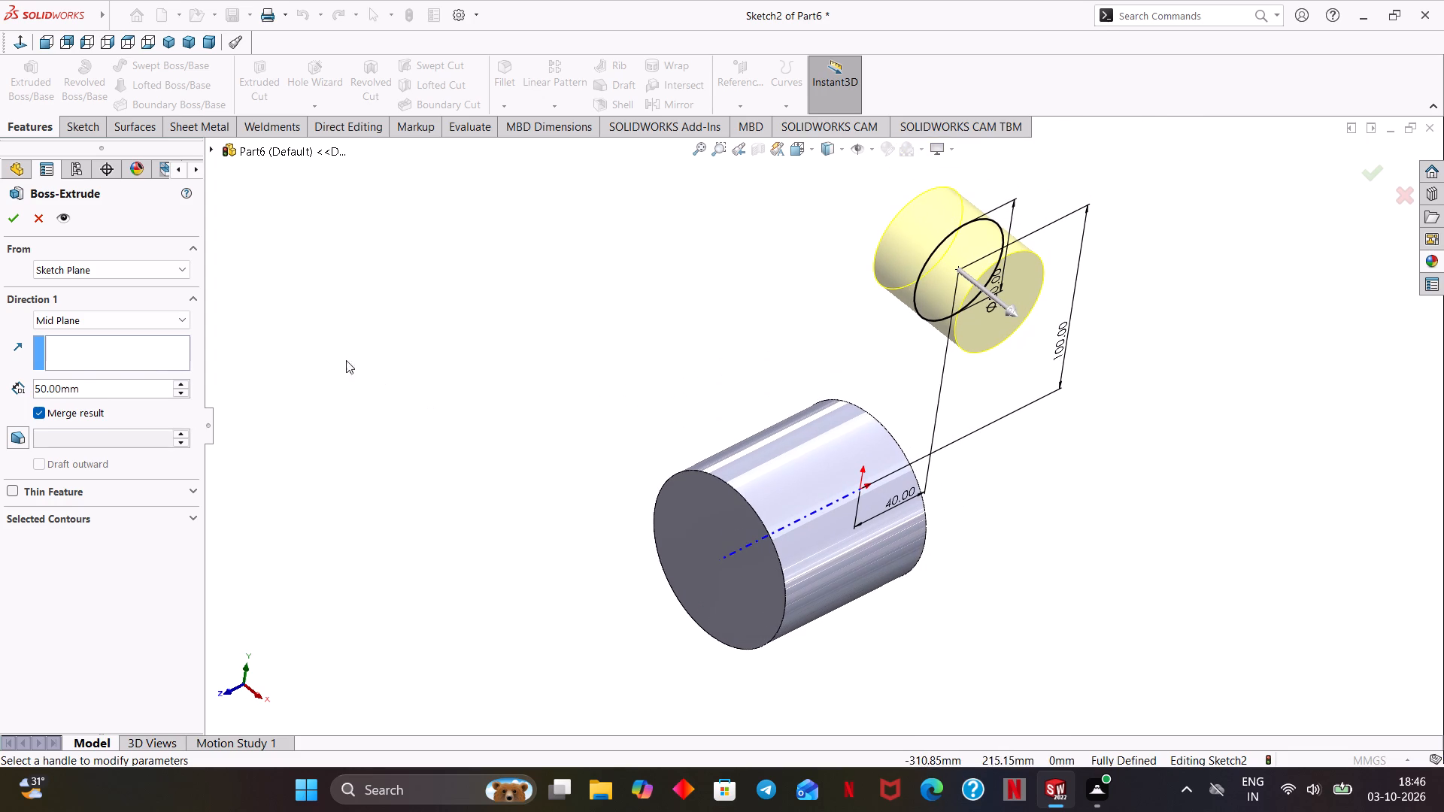
left_click(10, 220)
left_click(596, 333)
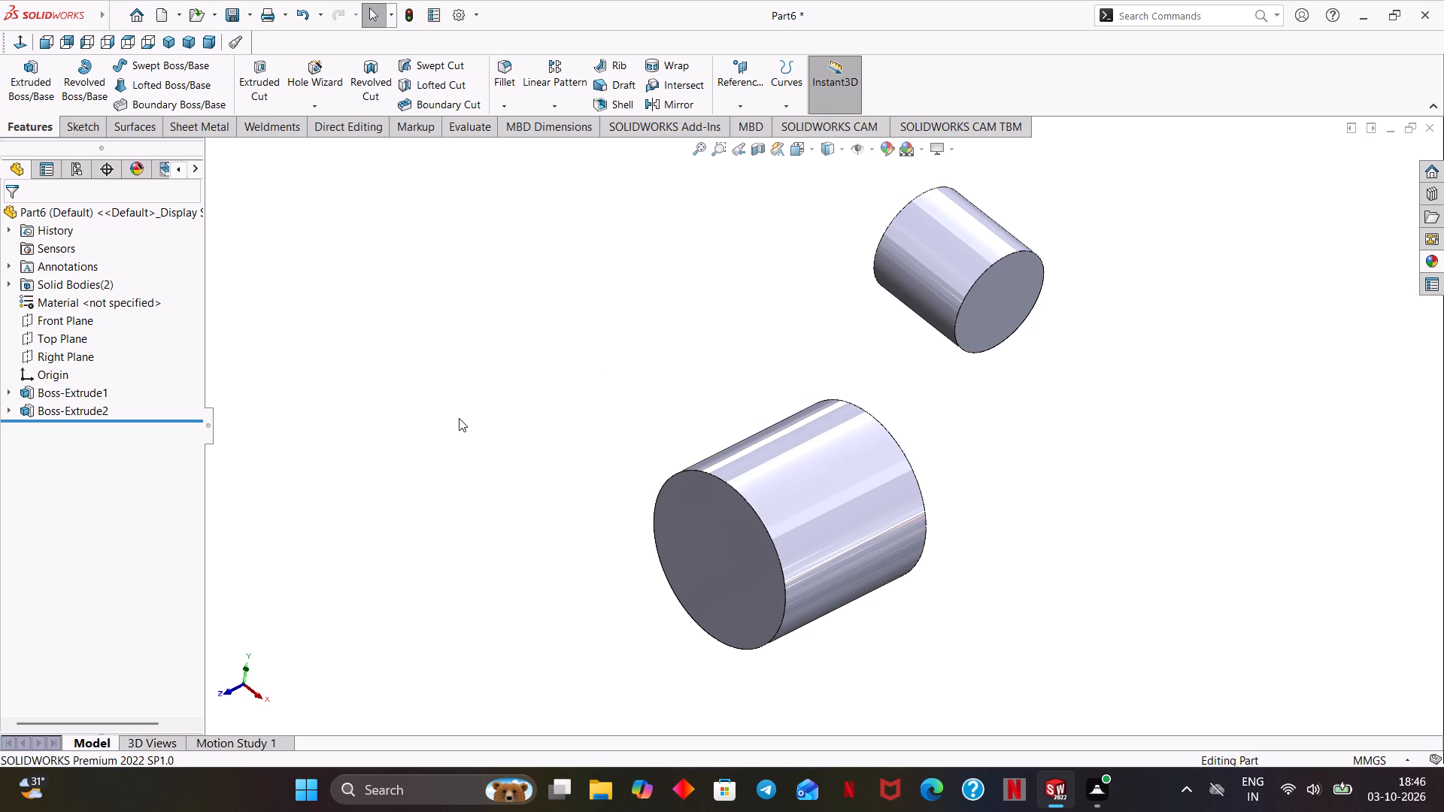
Open a new sketch on the Right Plane.
left_click(42, 356)
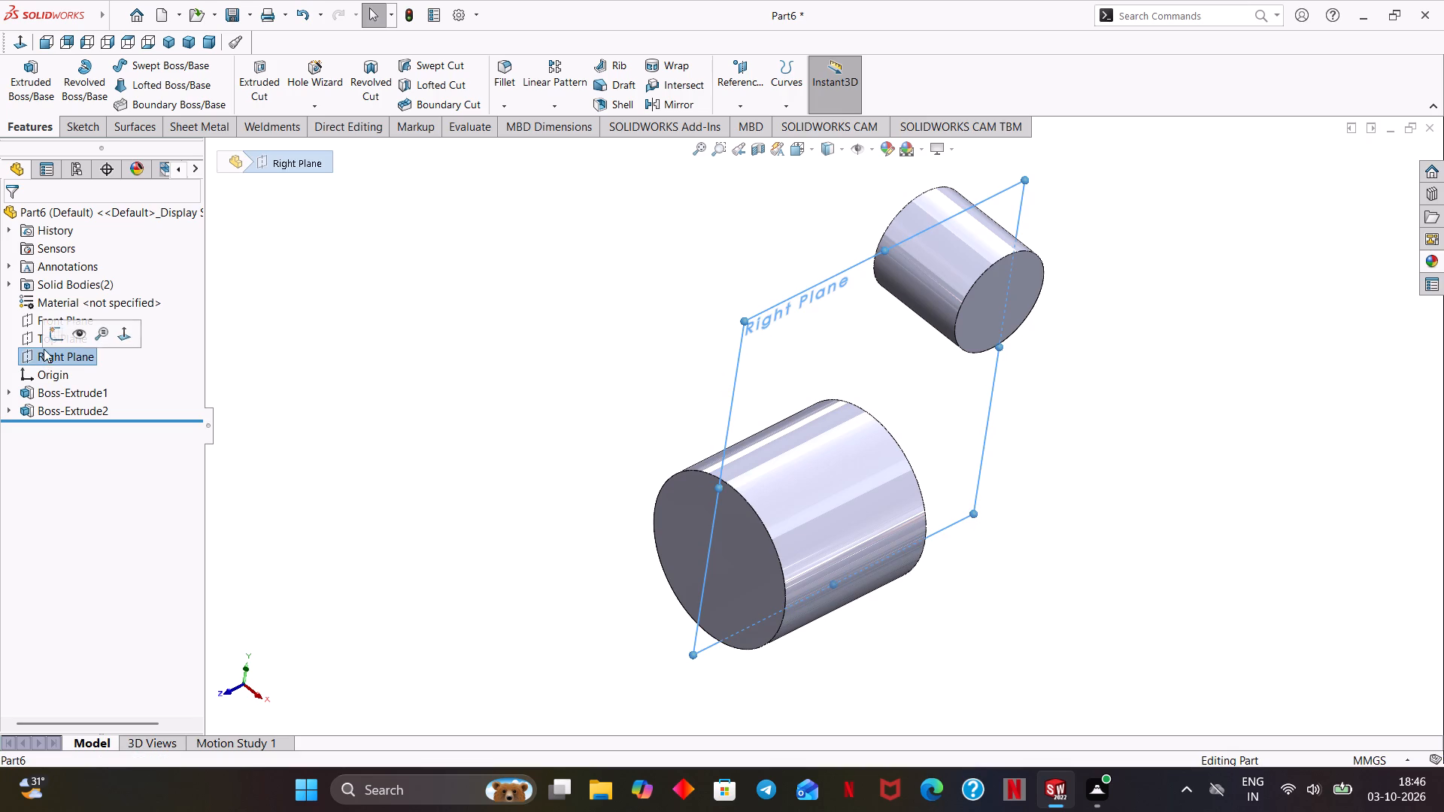
left_click(47, 340)
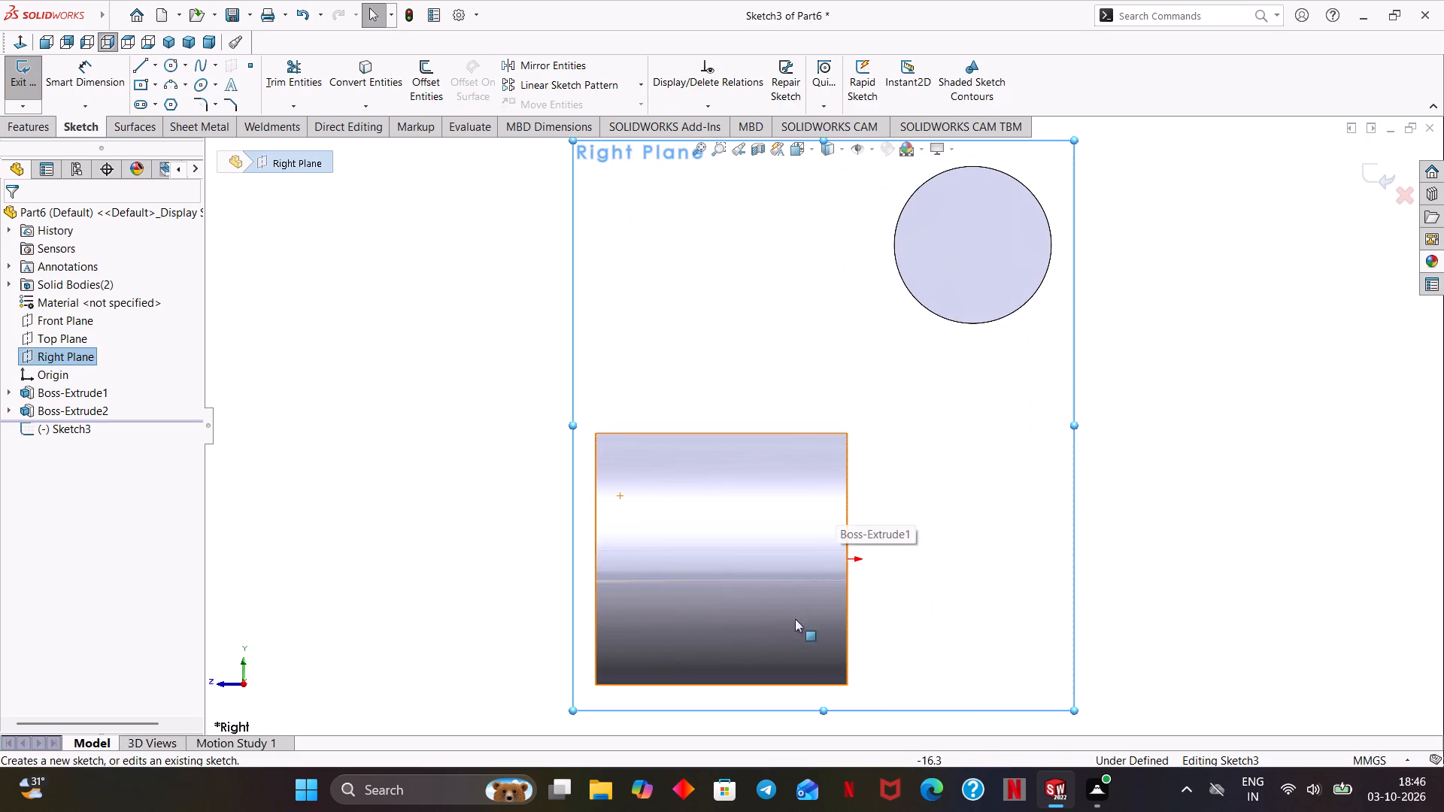
Sketch a horizontal line across the large cylinder just above its axis, and a vertical line about 29 mm up to its origin-end top corner.
scroll(1091, 464, "up", 1)
middle_click_drag(1114, 462, 1103, 466, "ctrl")
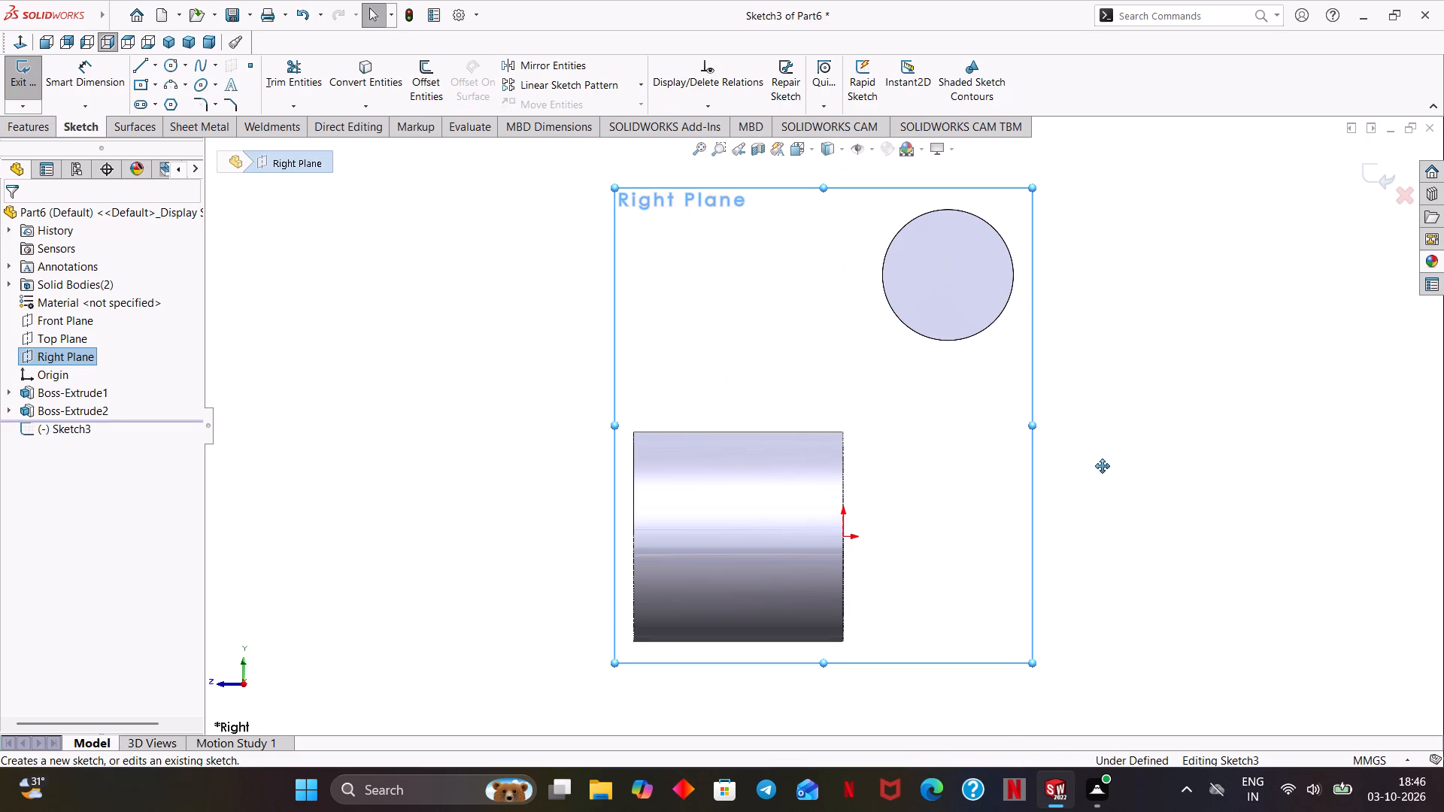
middle_click_drag(1103, 466, 1062, 483, "ctrl")
left_click(1048, 485)
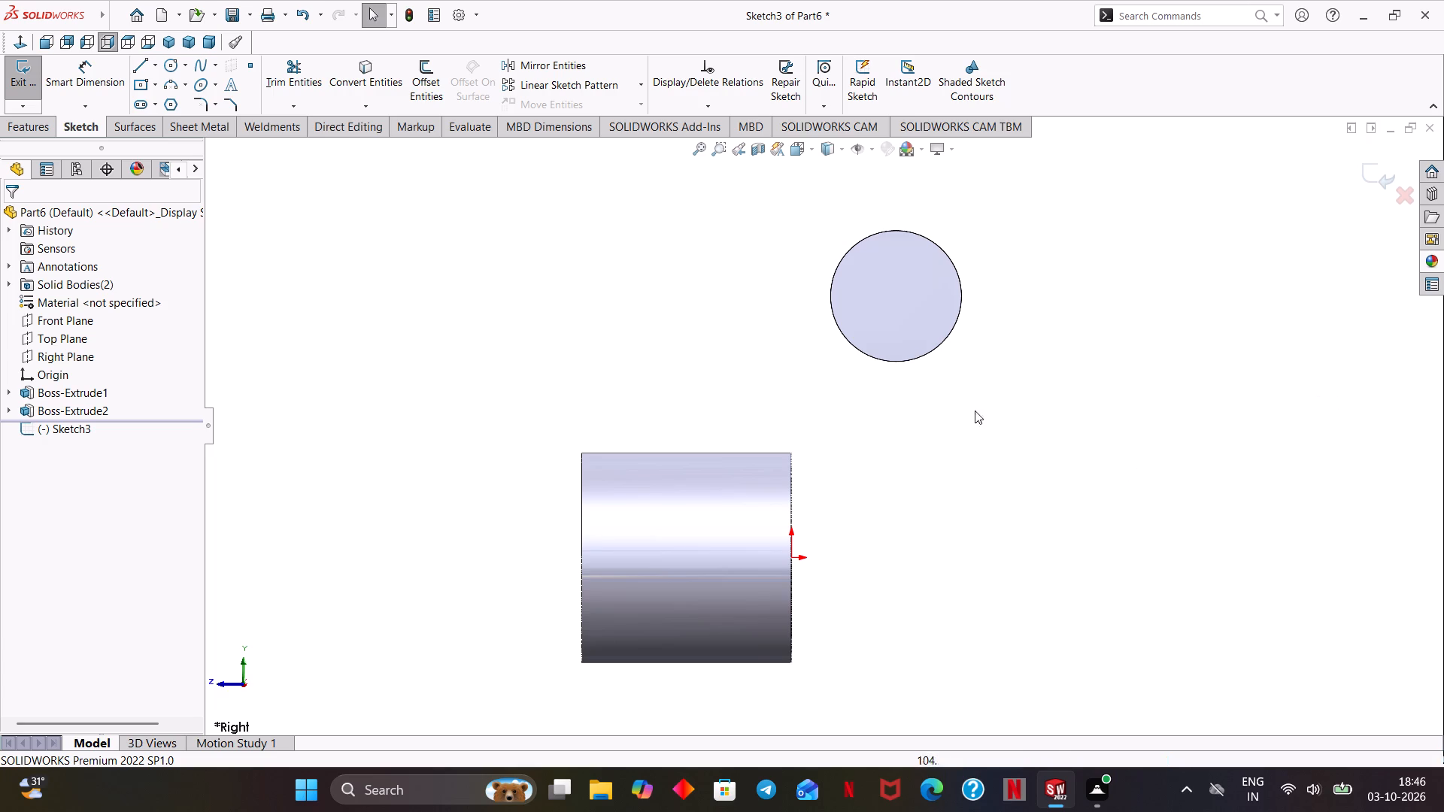
key("l")
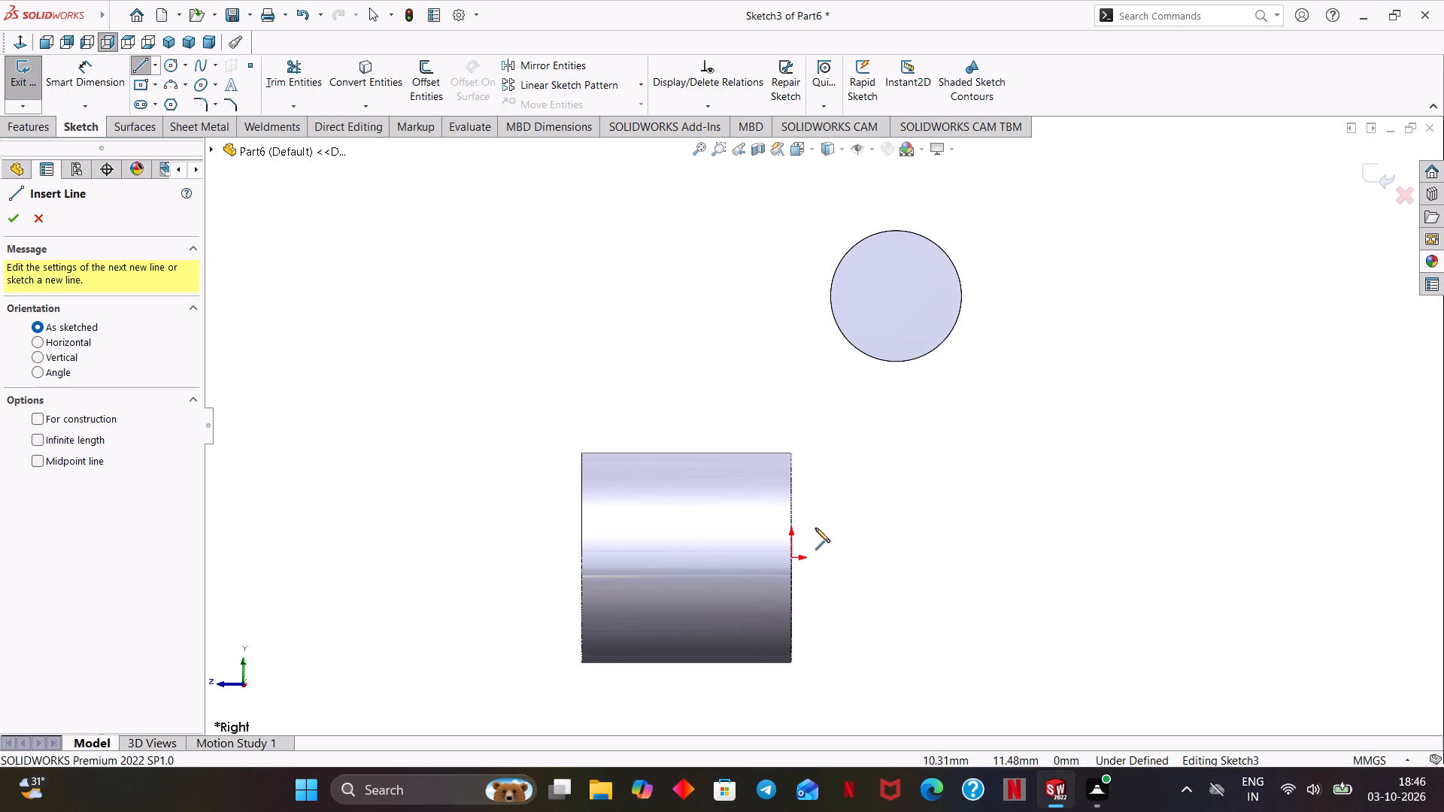
left_click(581, 529)
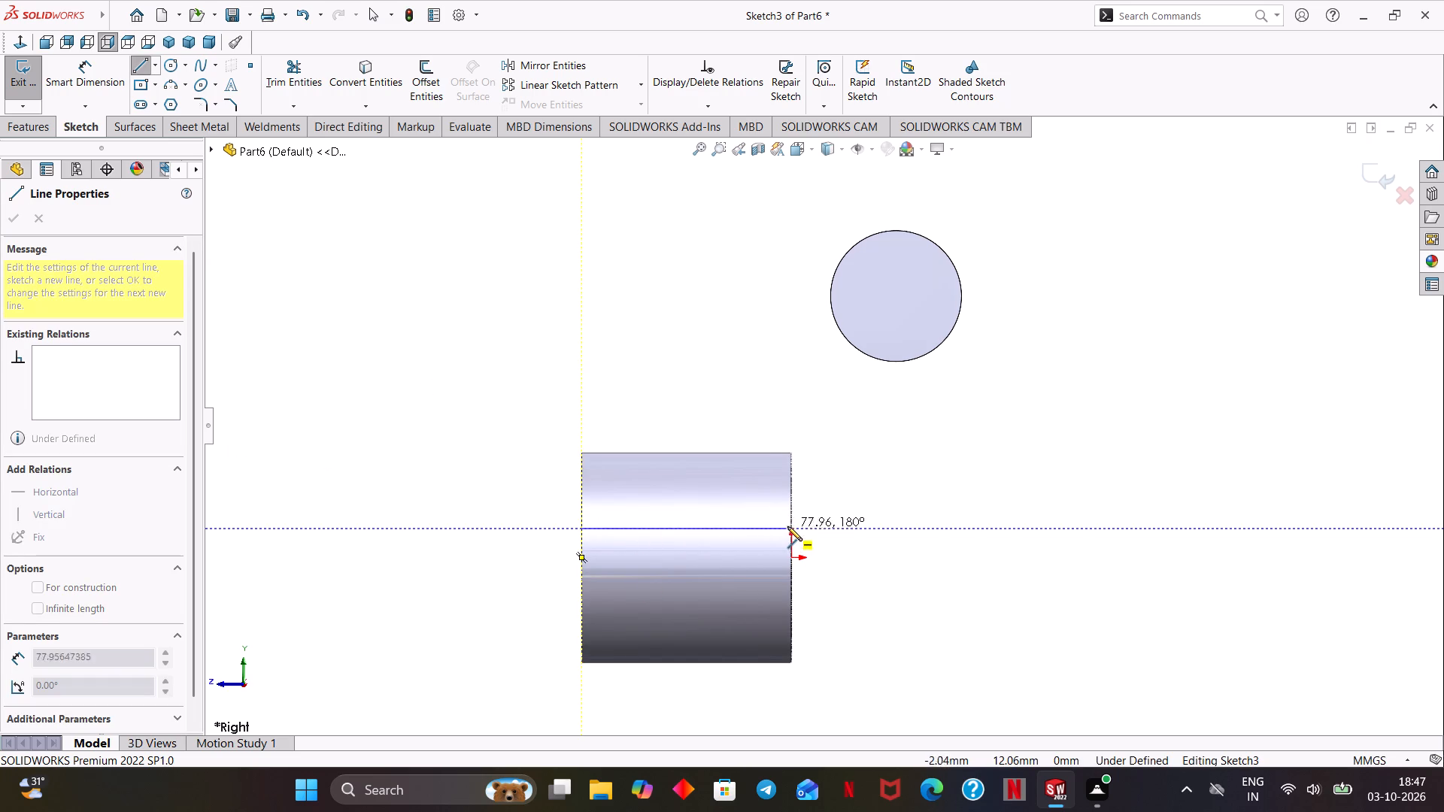
left_click(790, 526)
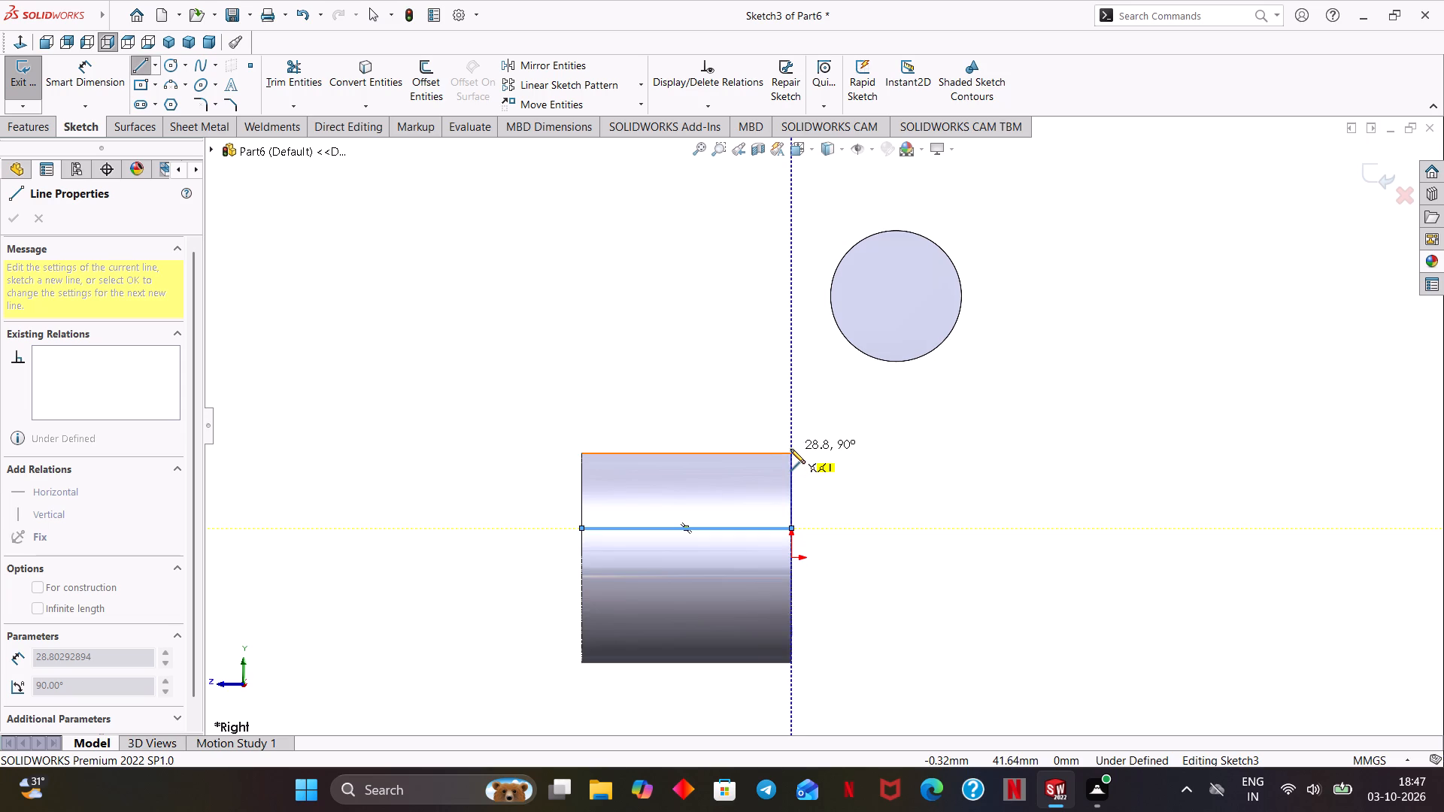
left_click(792, 455)
right_click(852, 459)
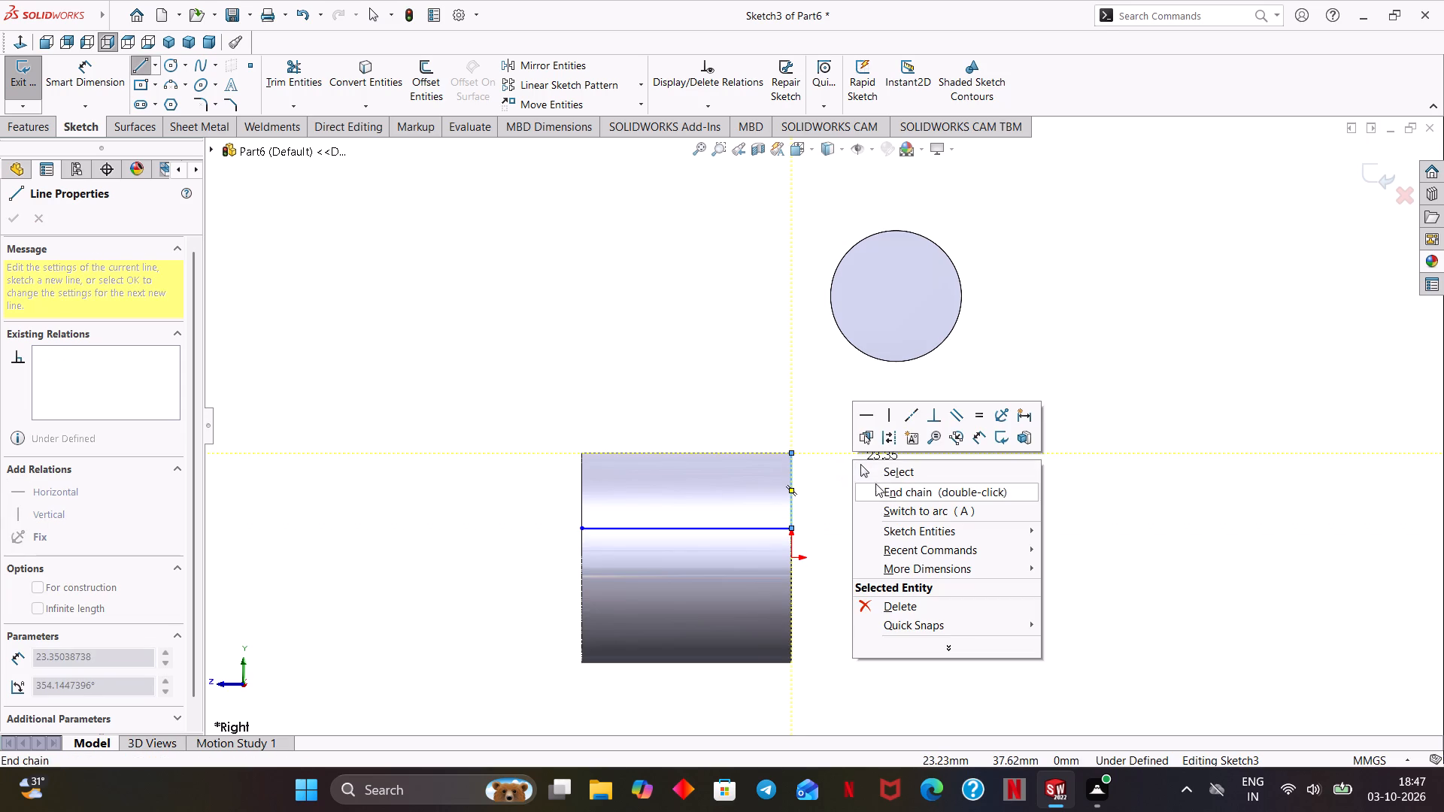
left_click(887, 470)
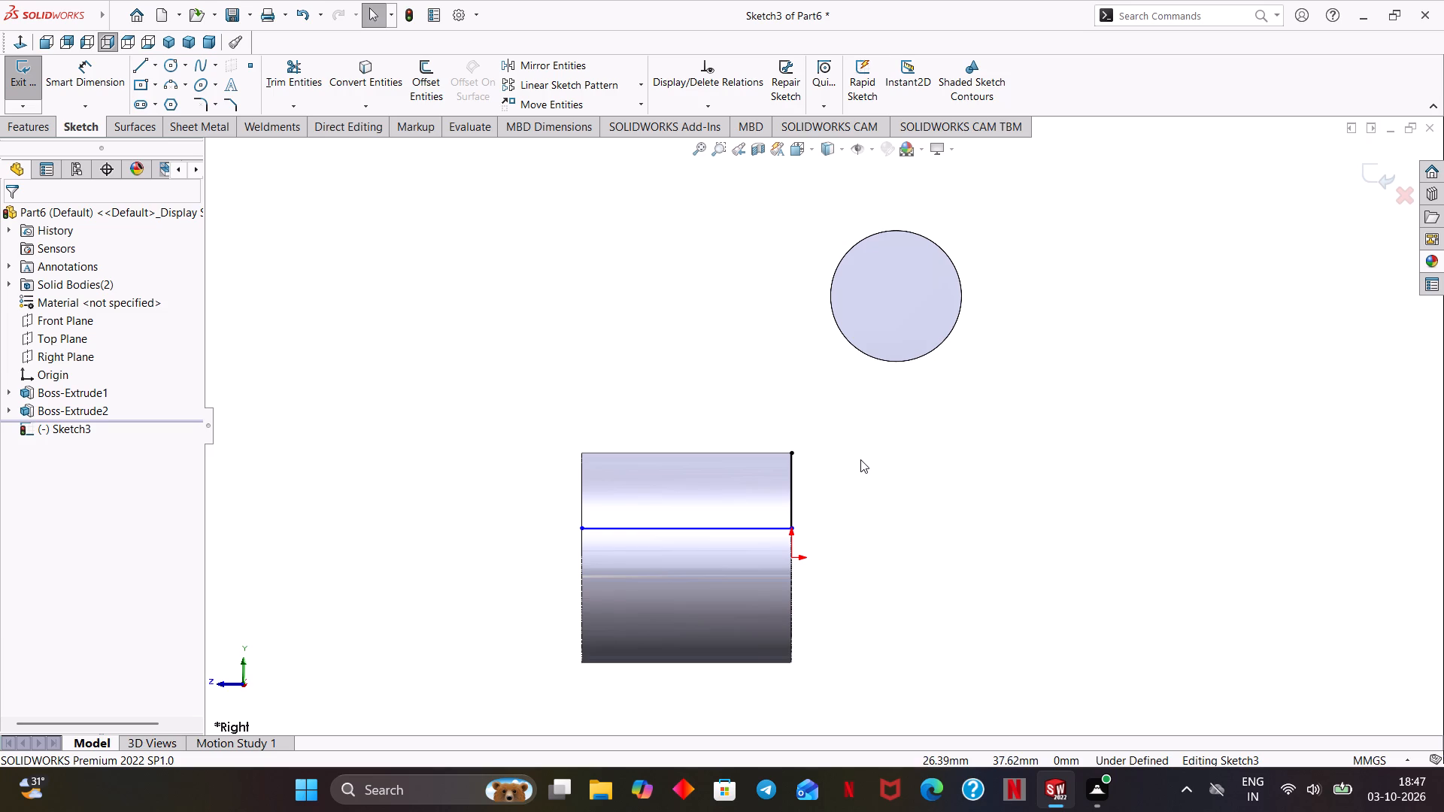
Sketch a tangent arc of about 37.5 mm radius from the vertical line's top end to the underside of the upper cylinder.
key("l")
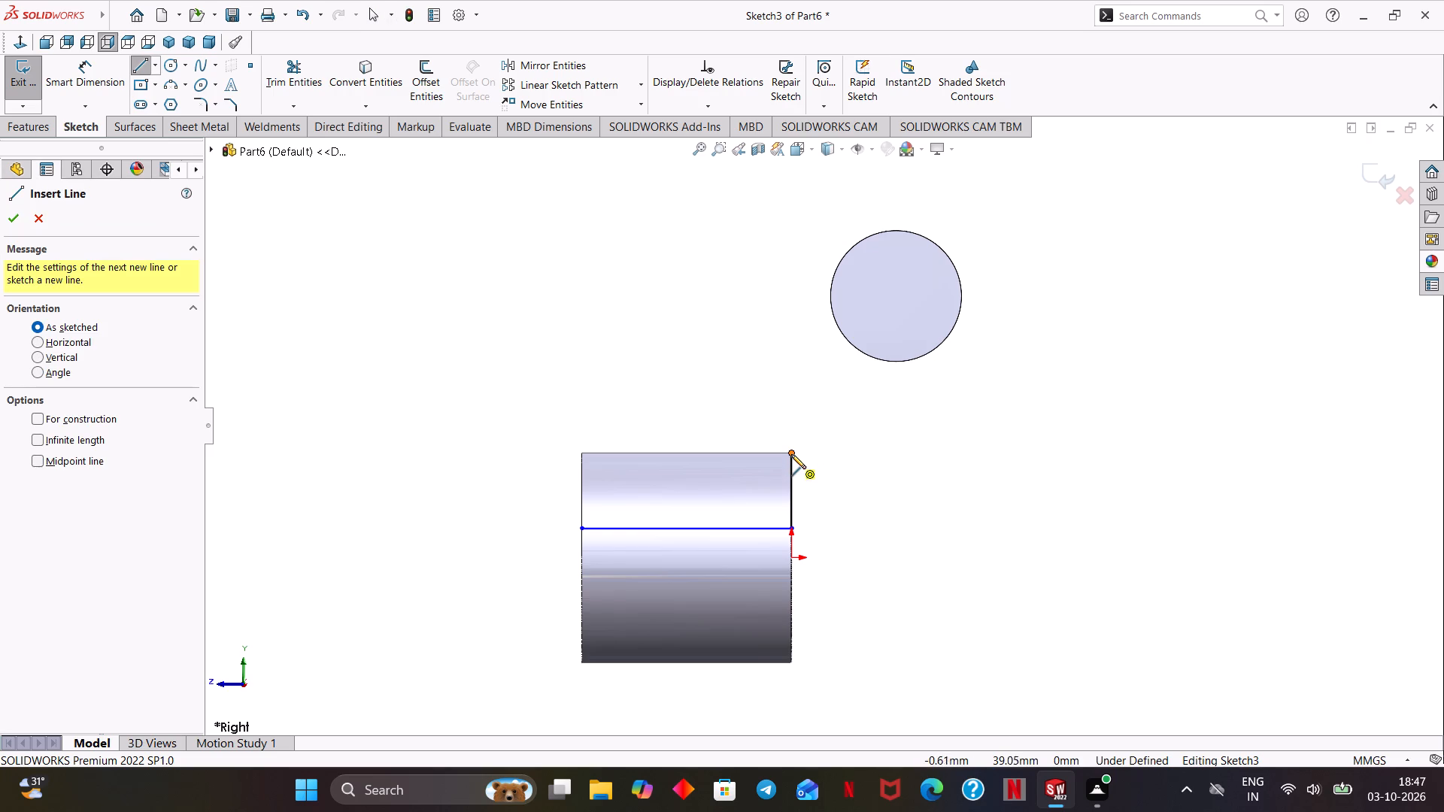
left_click(792, 454)
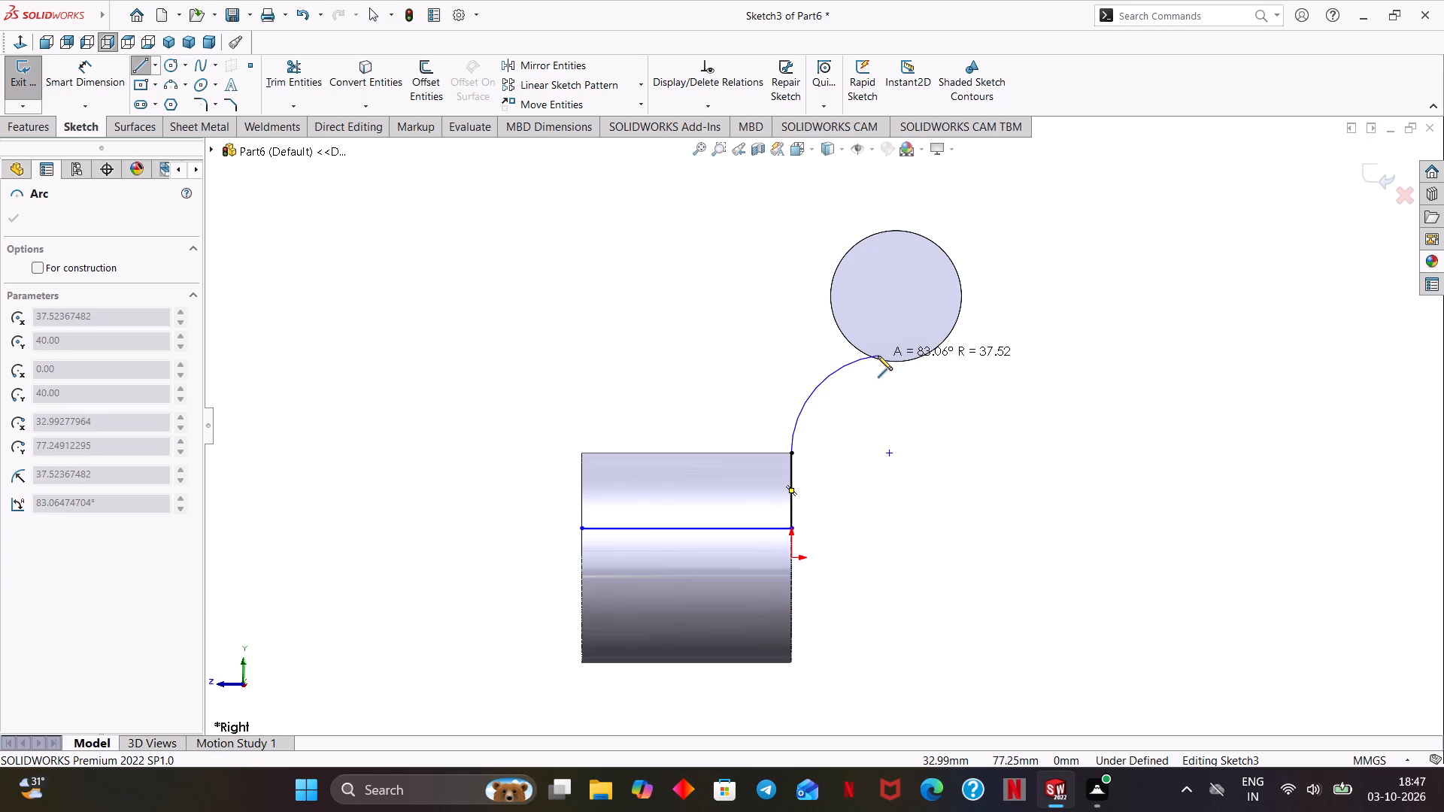
left_click(874, 357)
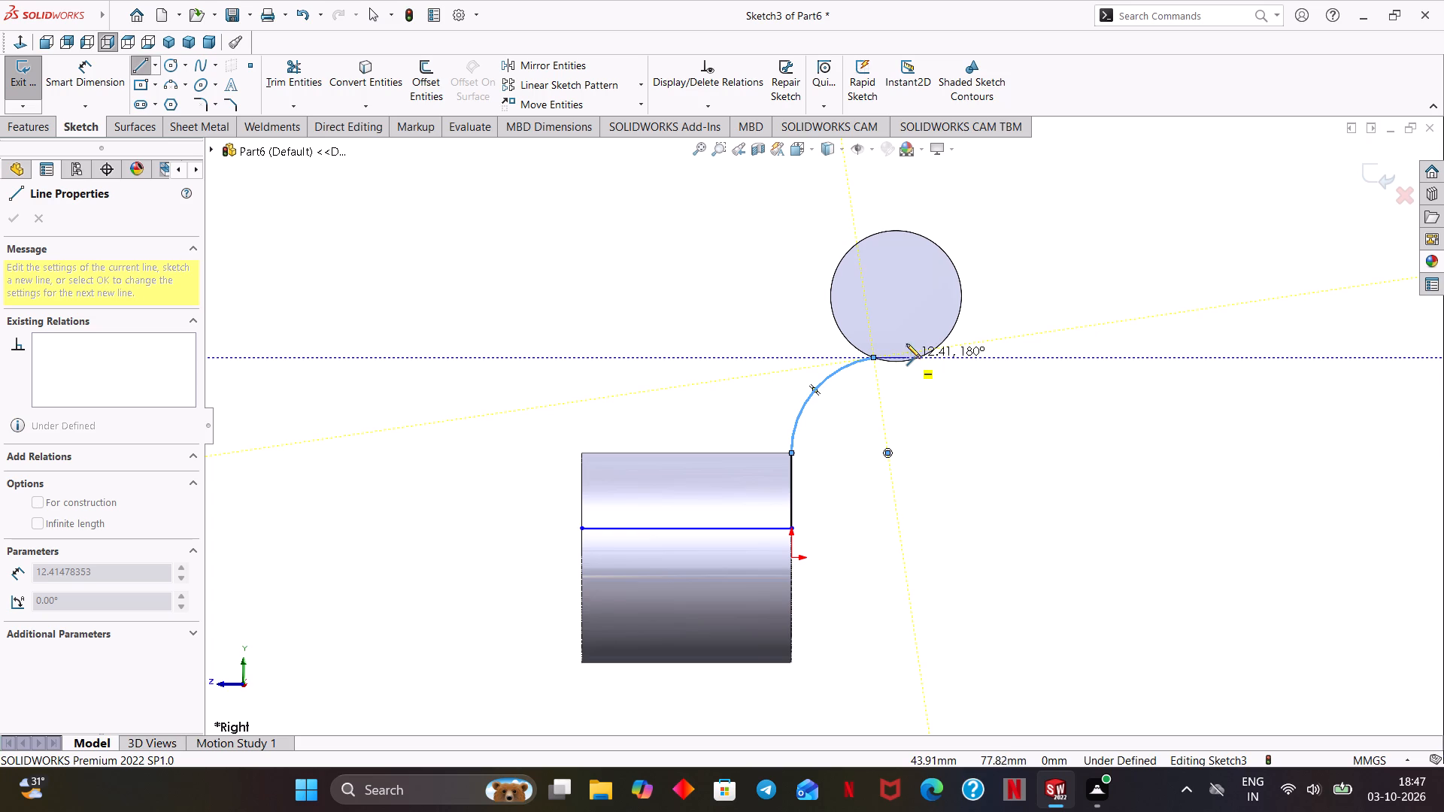
right_click(893, 413)
left_click(918, 419)
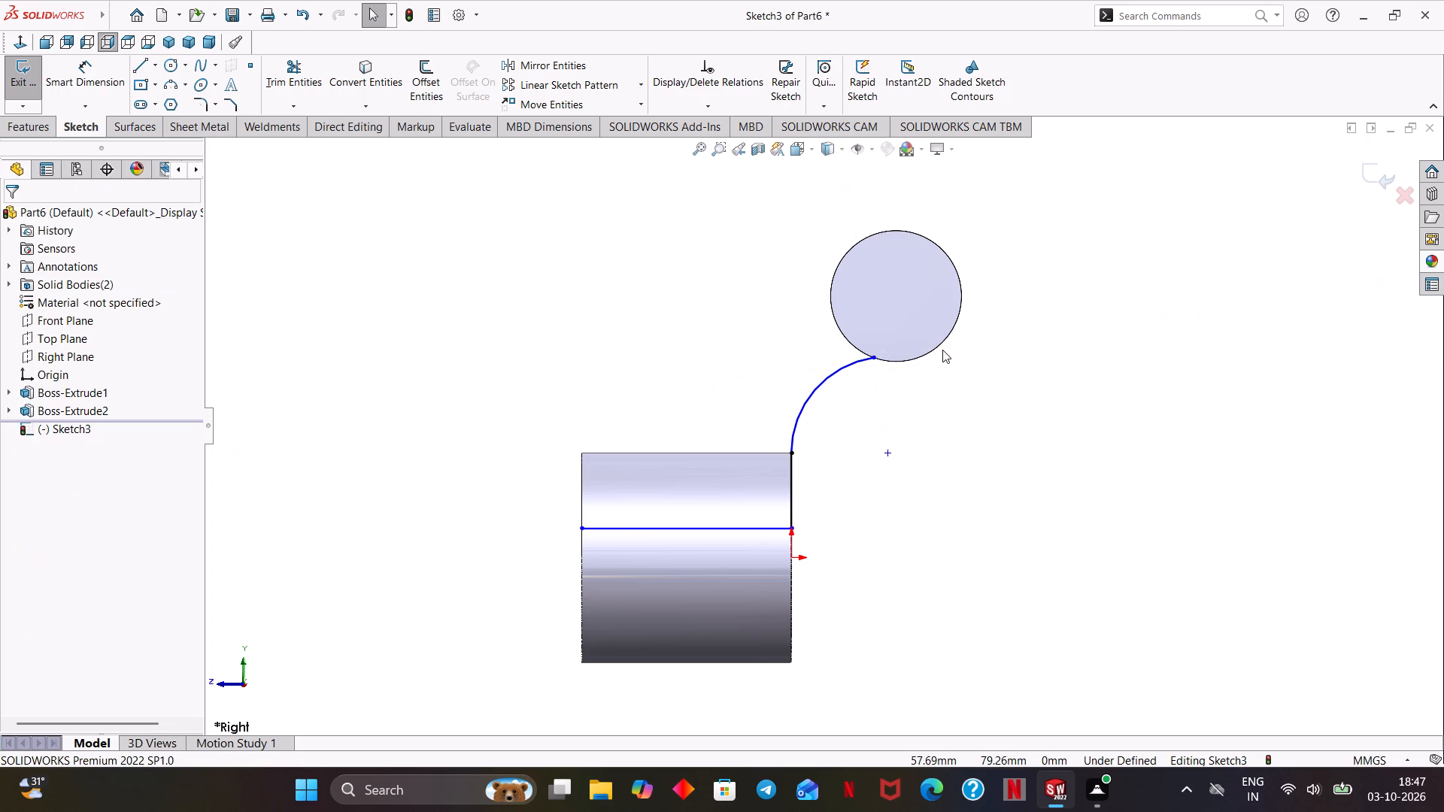
Convert the upper cylinder's circular edge into a sketch entity.
left_click(945, 338)
left_click(363, 63)
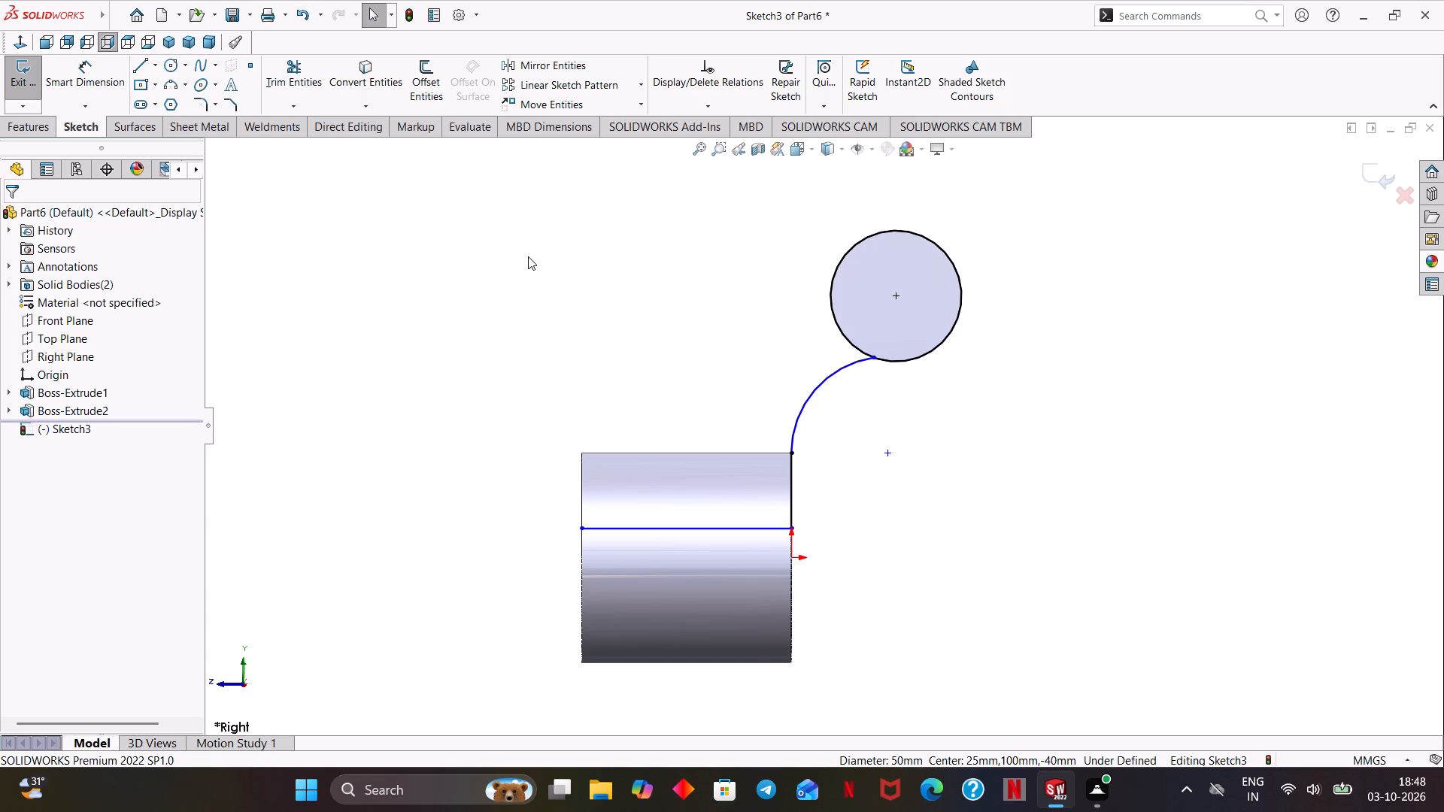
Make the arc tangent to the converted circle.
left_click_drag(894, 329, 826, 393)
left_click(888, 332)
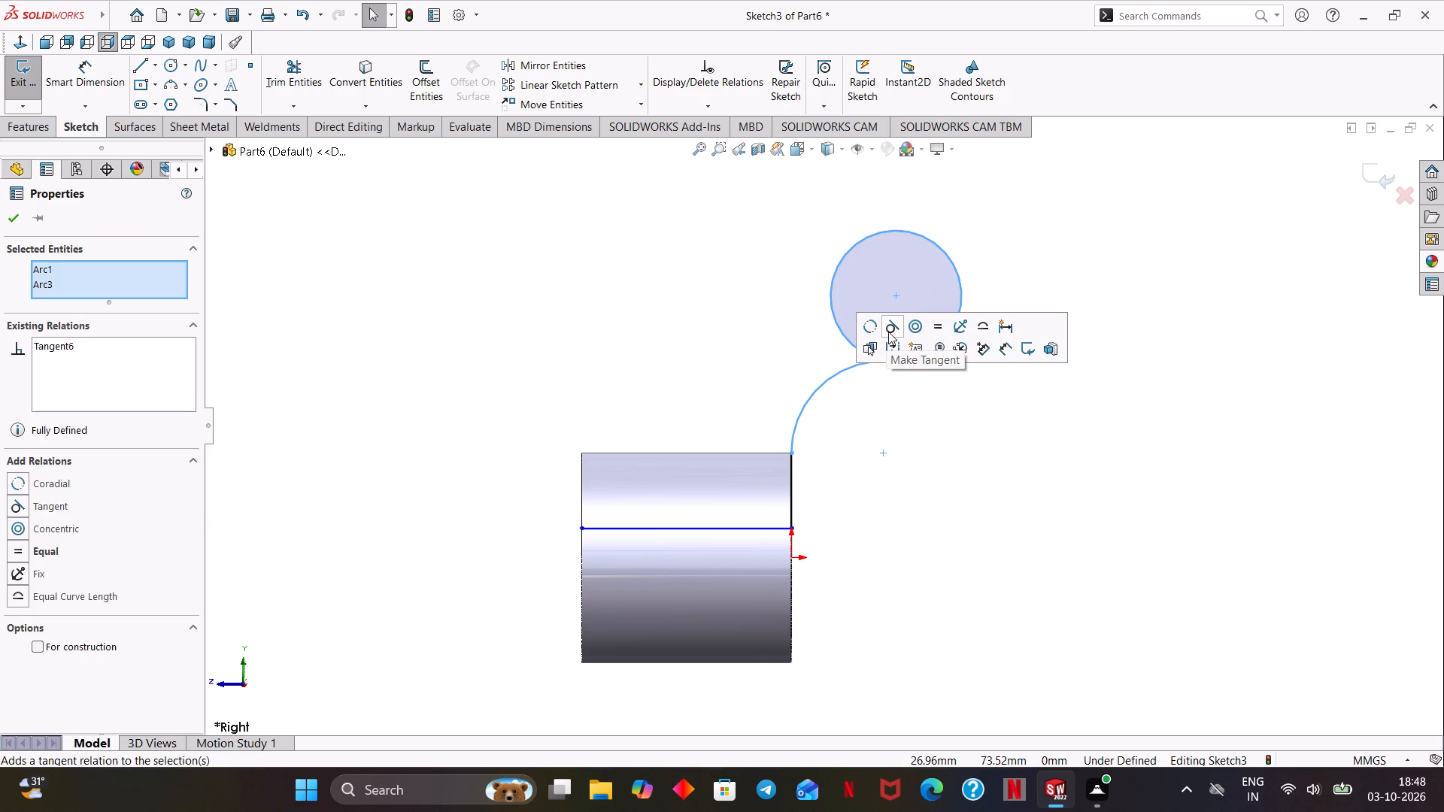
left_click(10, 222)
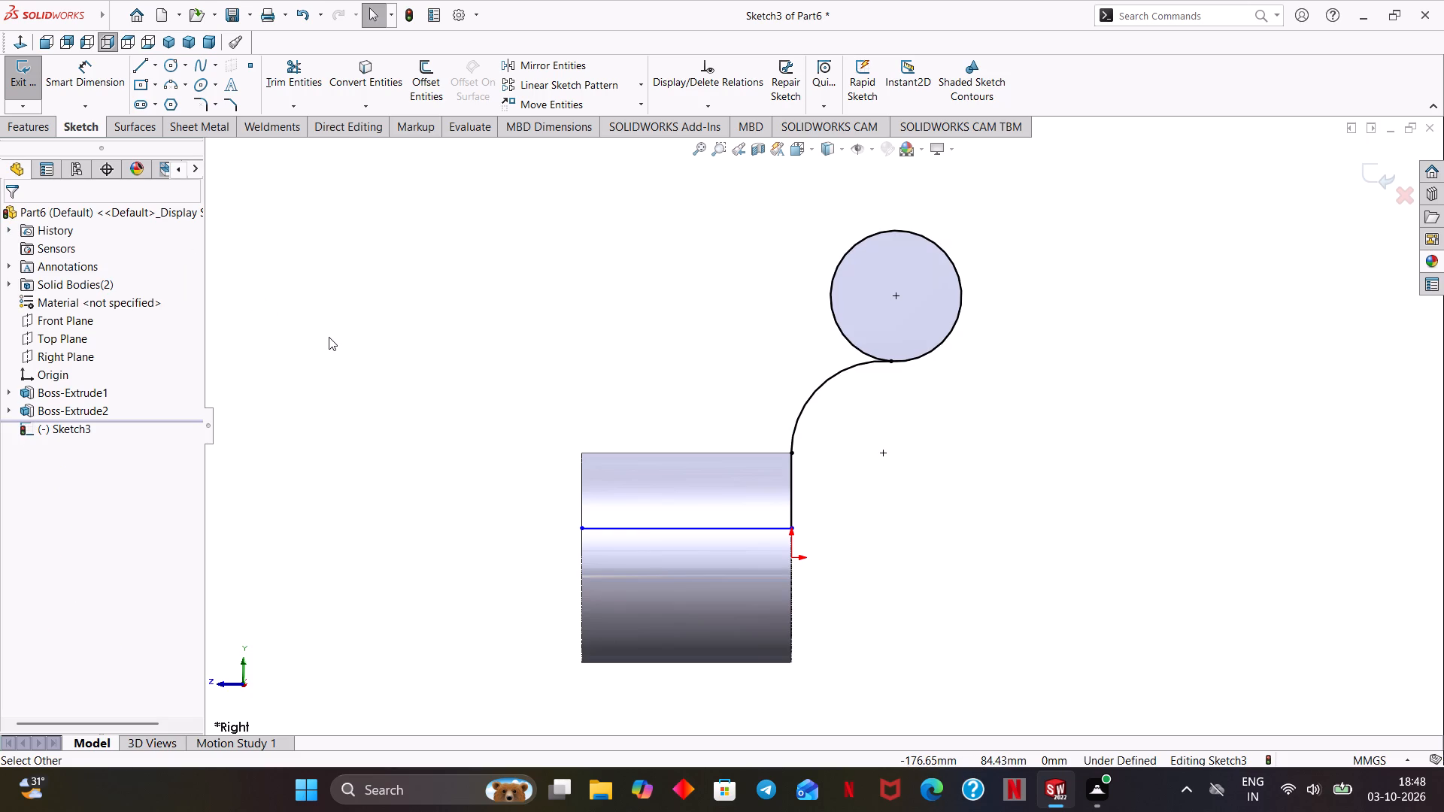
From the horizontal line's far end, sketch a vertical line to the cylinder's top corner, a tangent arc about R36.6, and a sloping line to the circle.
key("l")
left_click(580, 530)
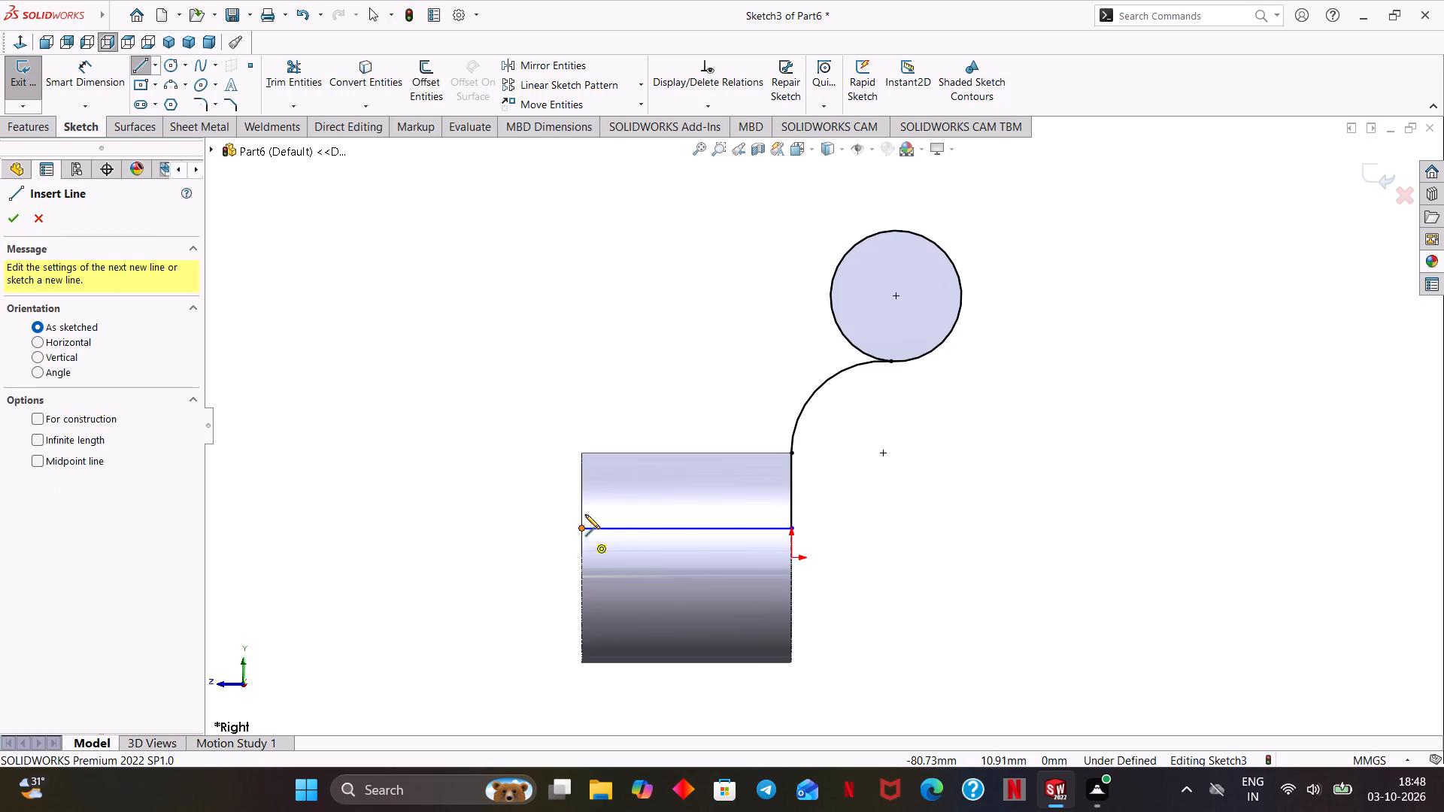
left_click(582, 454)
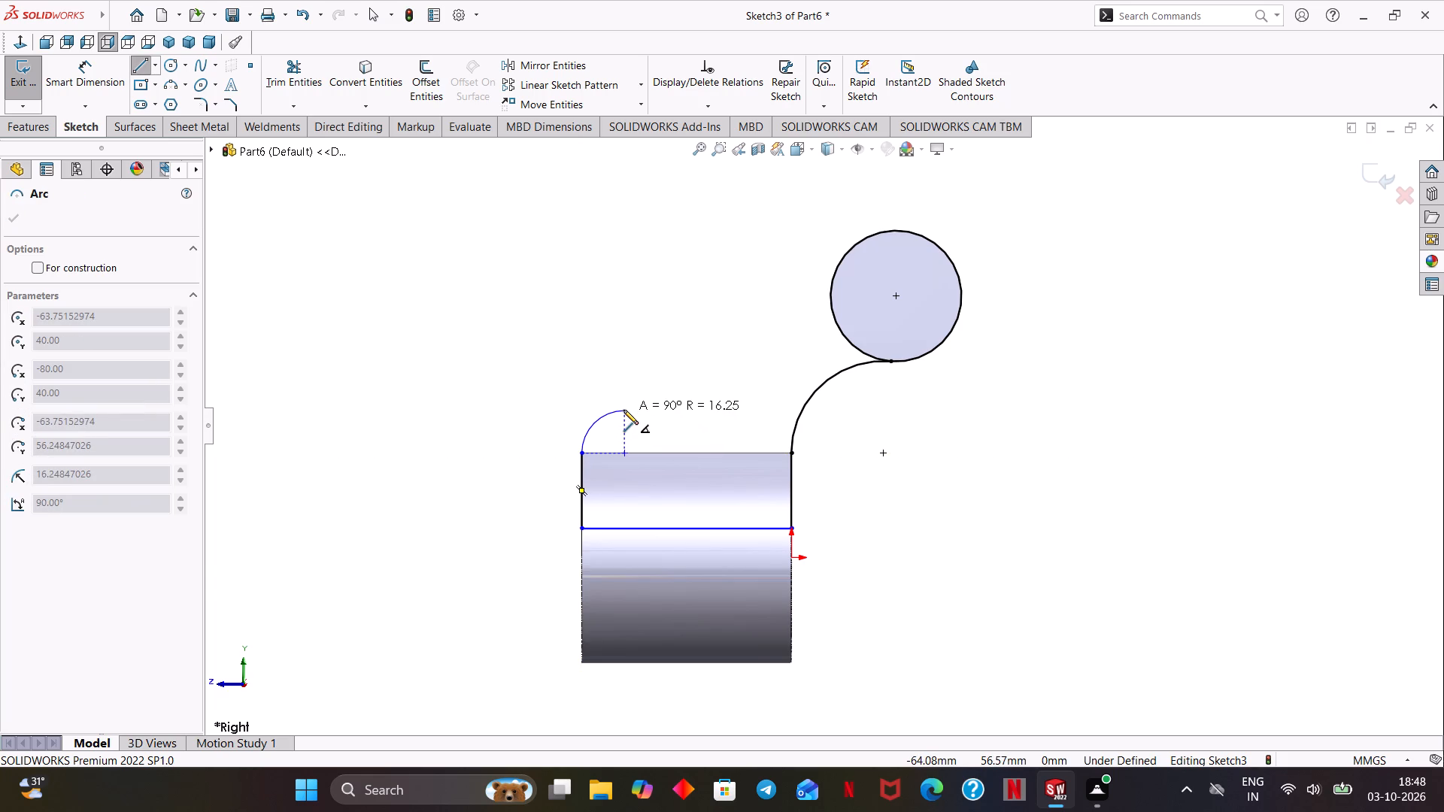
left_click(651, 362)
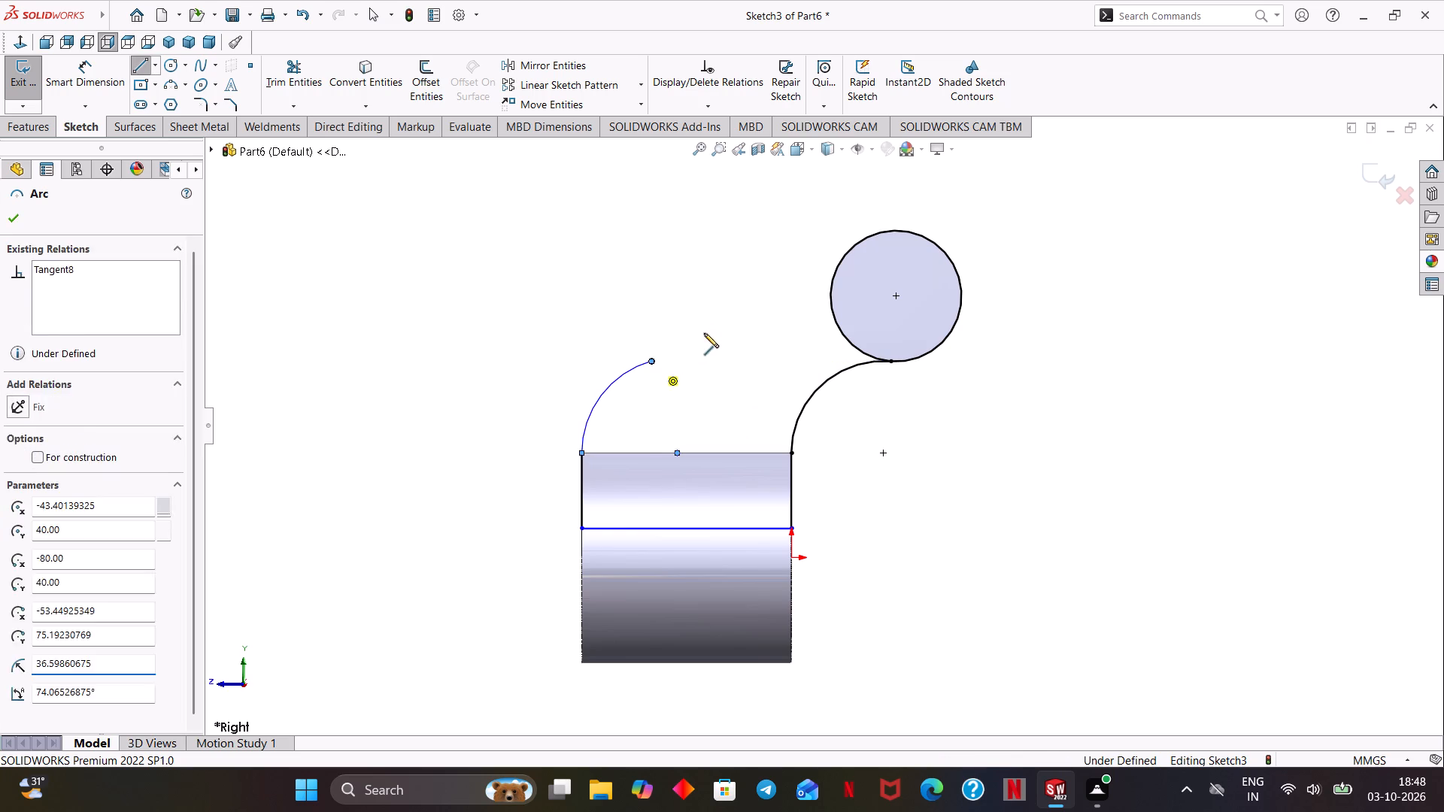
left_click(839, 265)
right_click(706, 237)
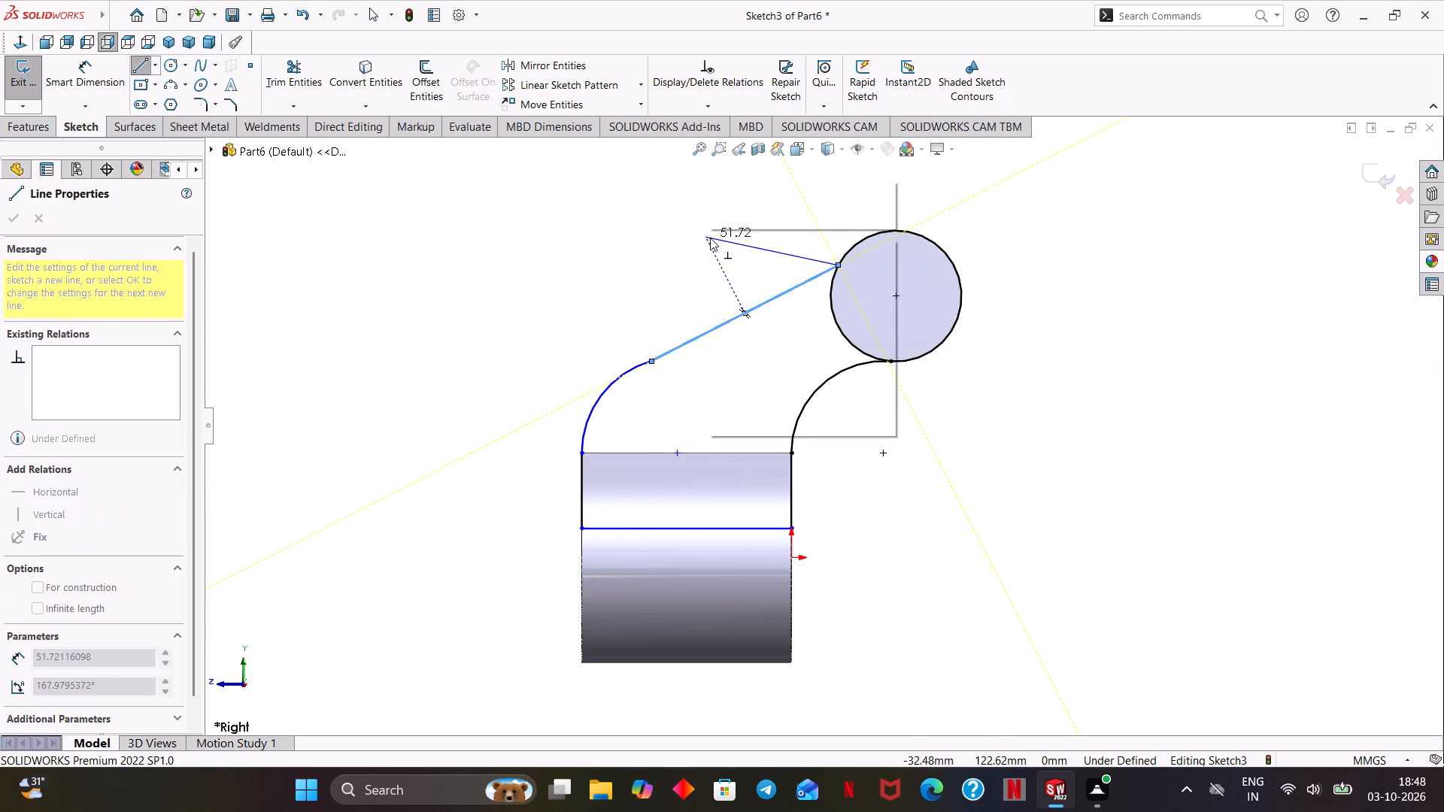
left_click(736, 247)
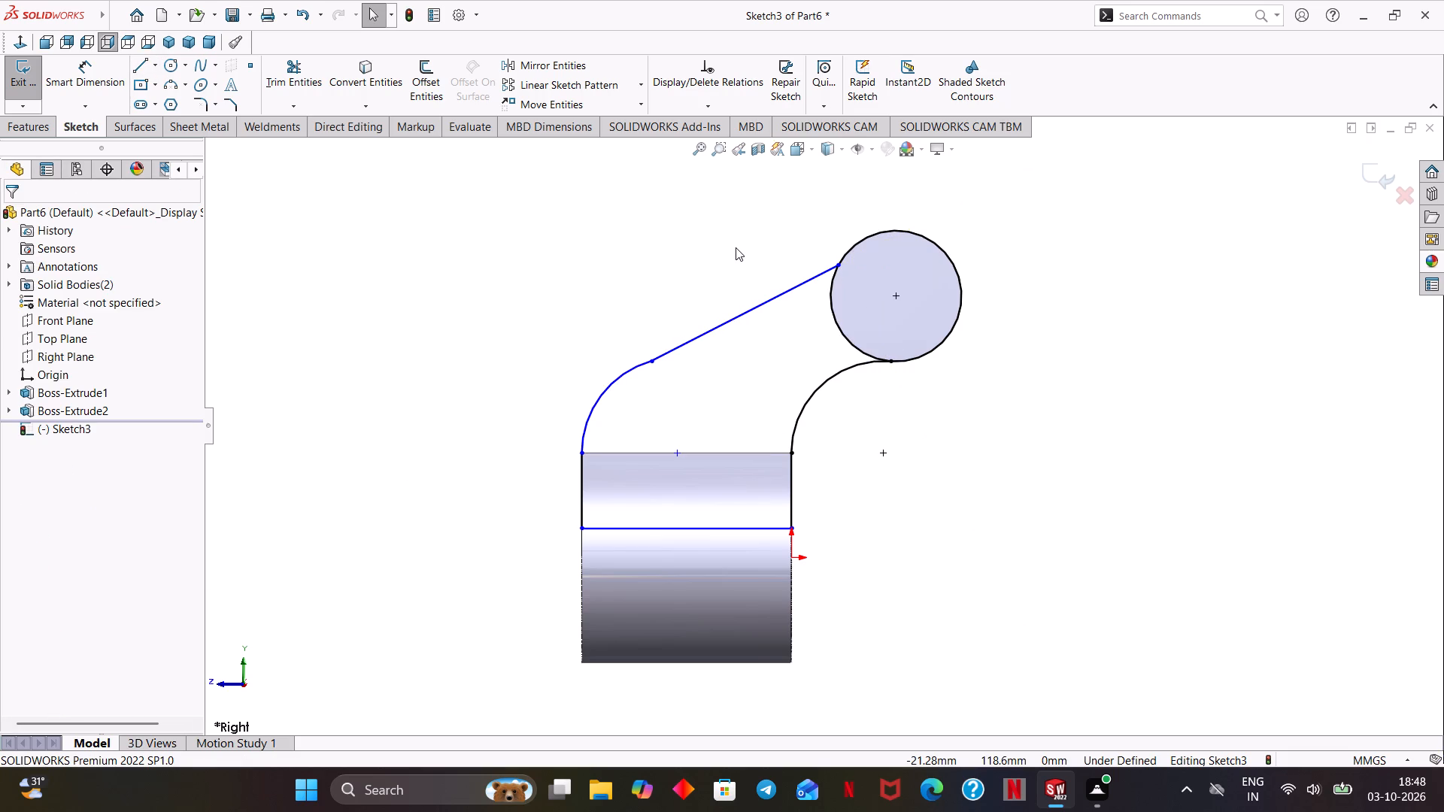
Make the sloping line tangent to the converted circle.
left_click_drag(857, 228, 818, 285)
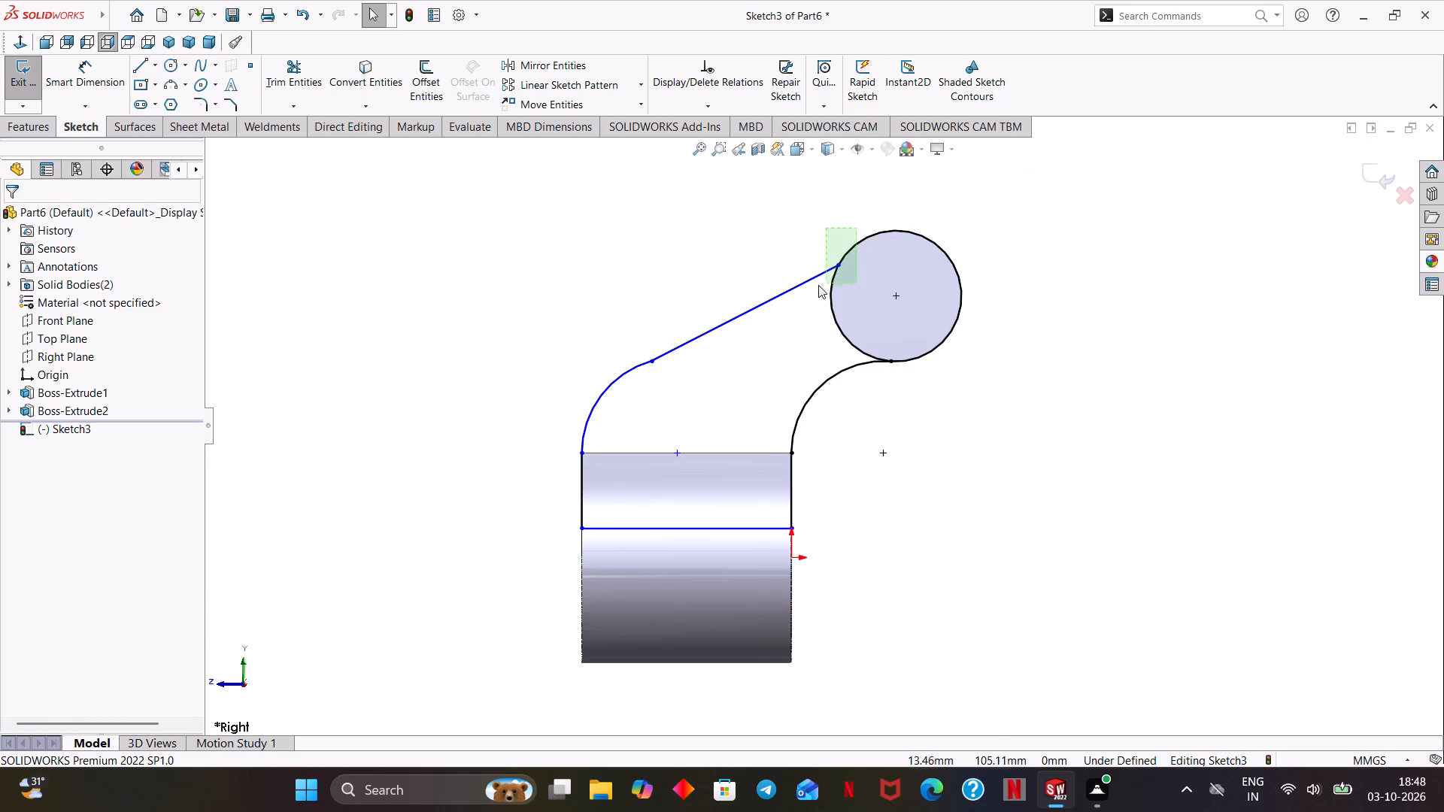
left_click_drag(818, 285, 799, 290)
left_click(843, 223)
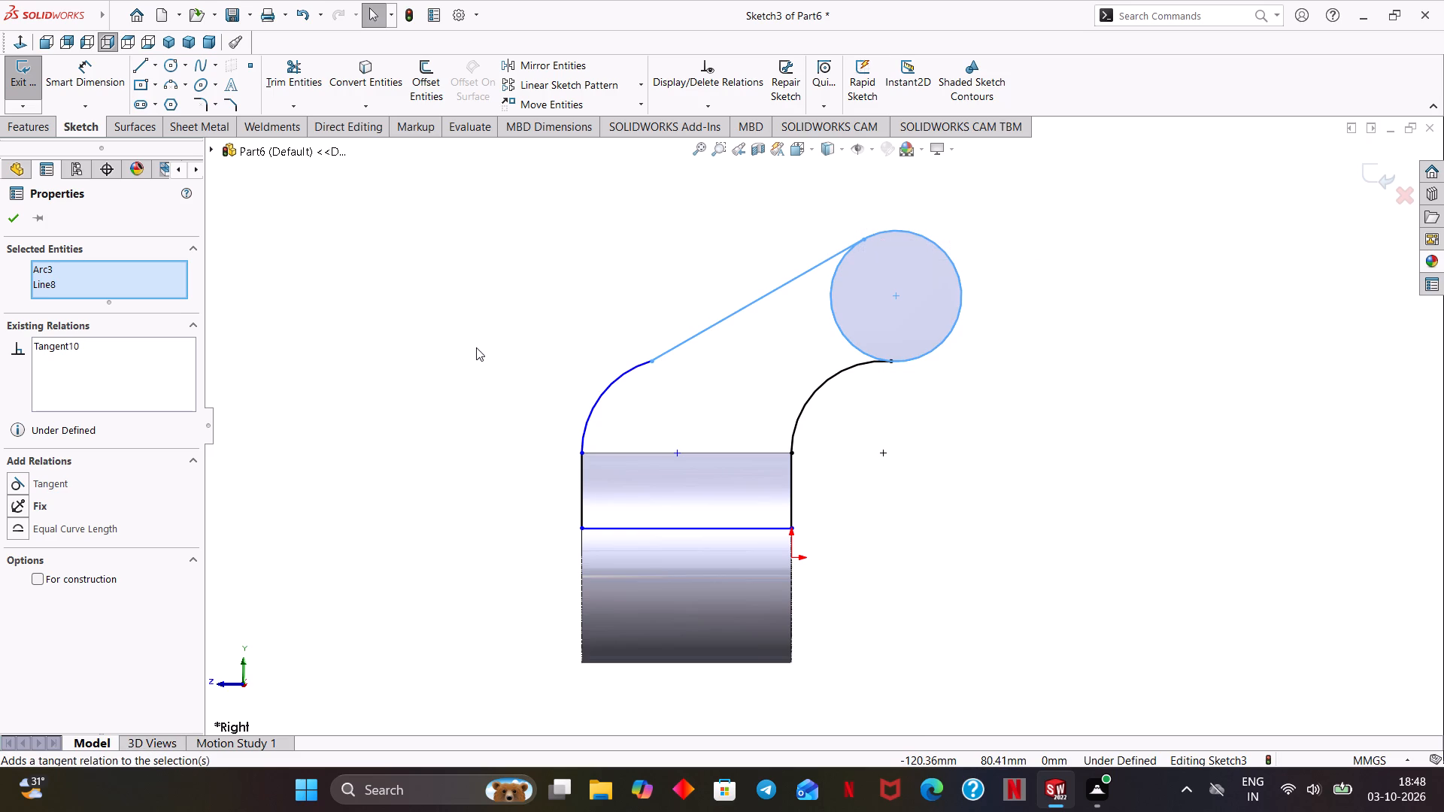
left_click(16, 217)
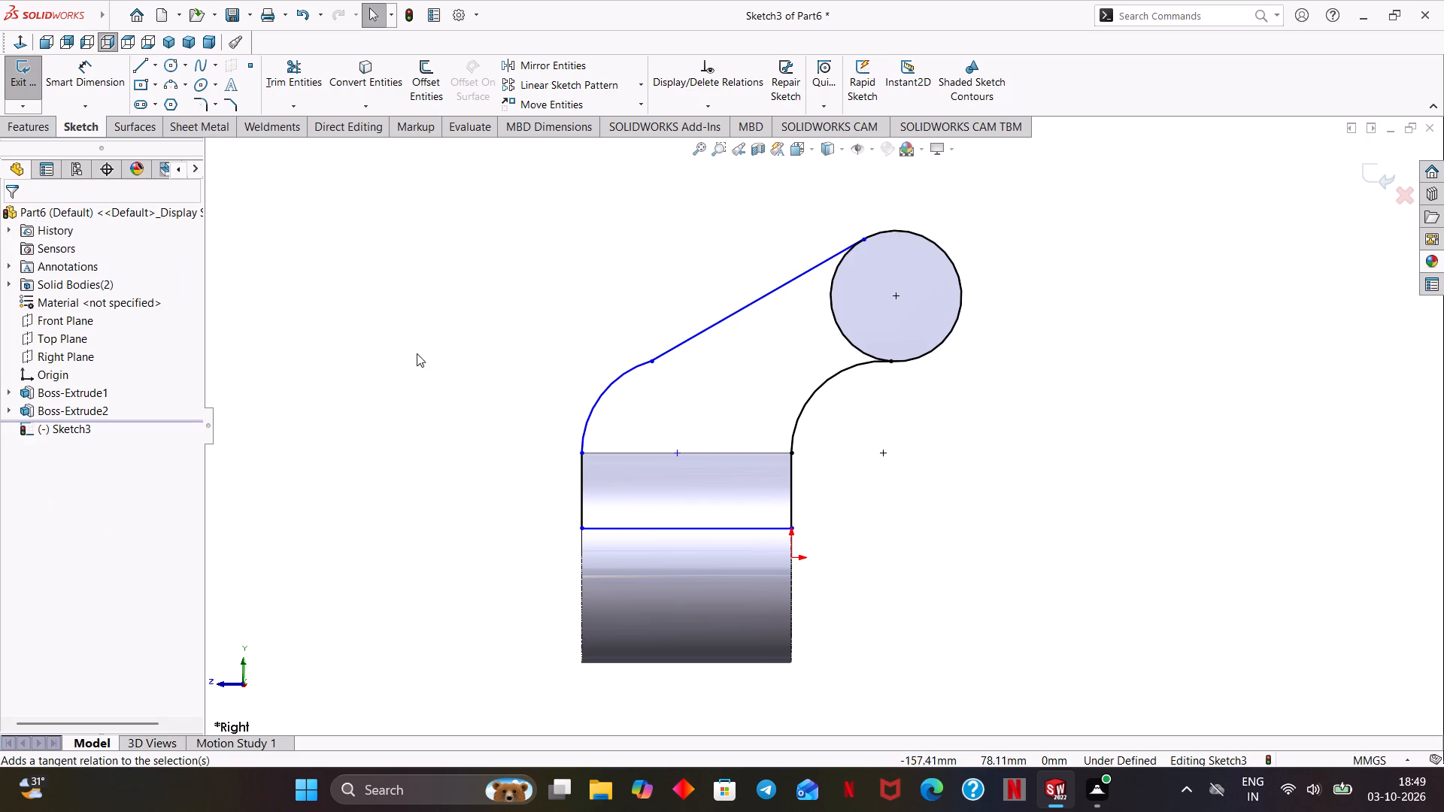
Make the sloping line tangent to the arc at its lower end.
left_click_drag(667, 334, 605, 389)
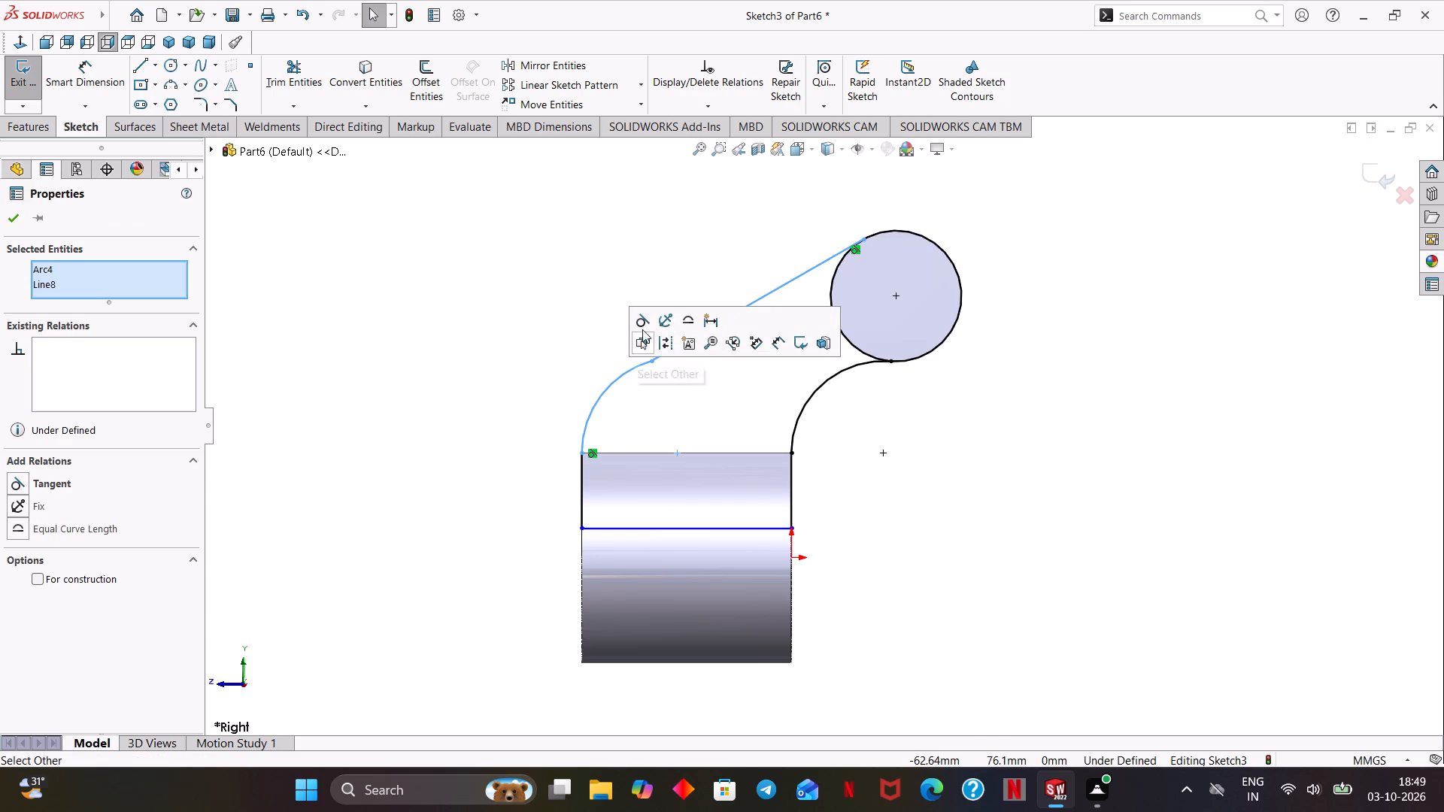
left_click(642, 317)
left_click(12, 217)
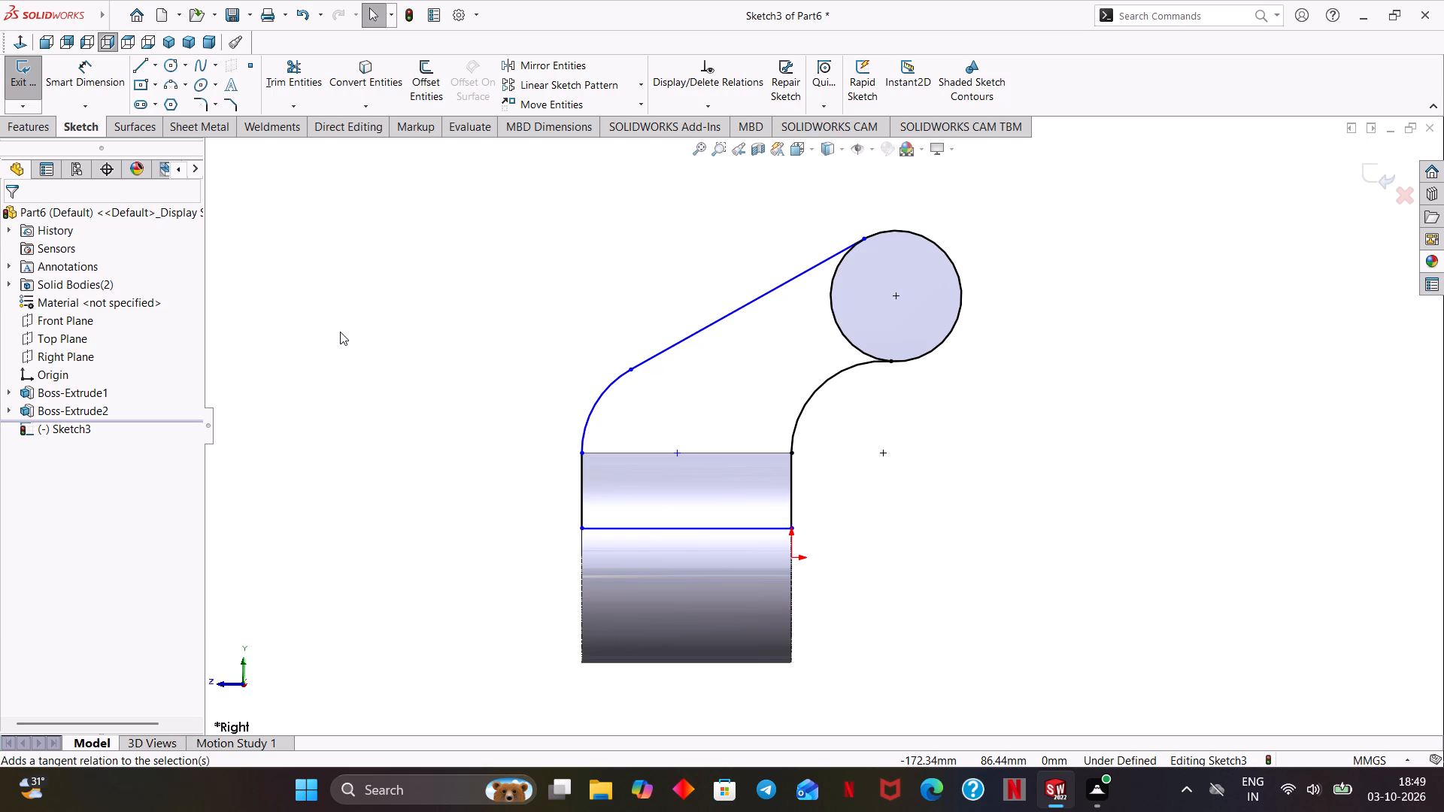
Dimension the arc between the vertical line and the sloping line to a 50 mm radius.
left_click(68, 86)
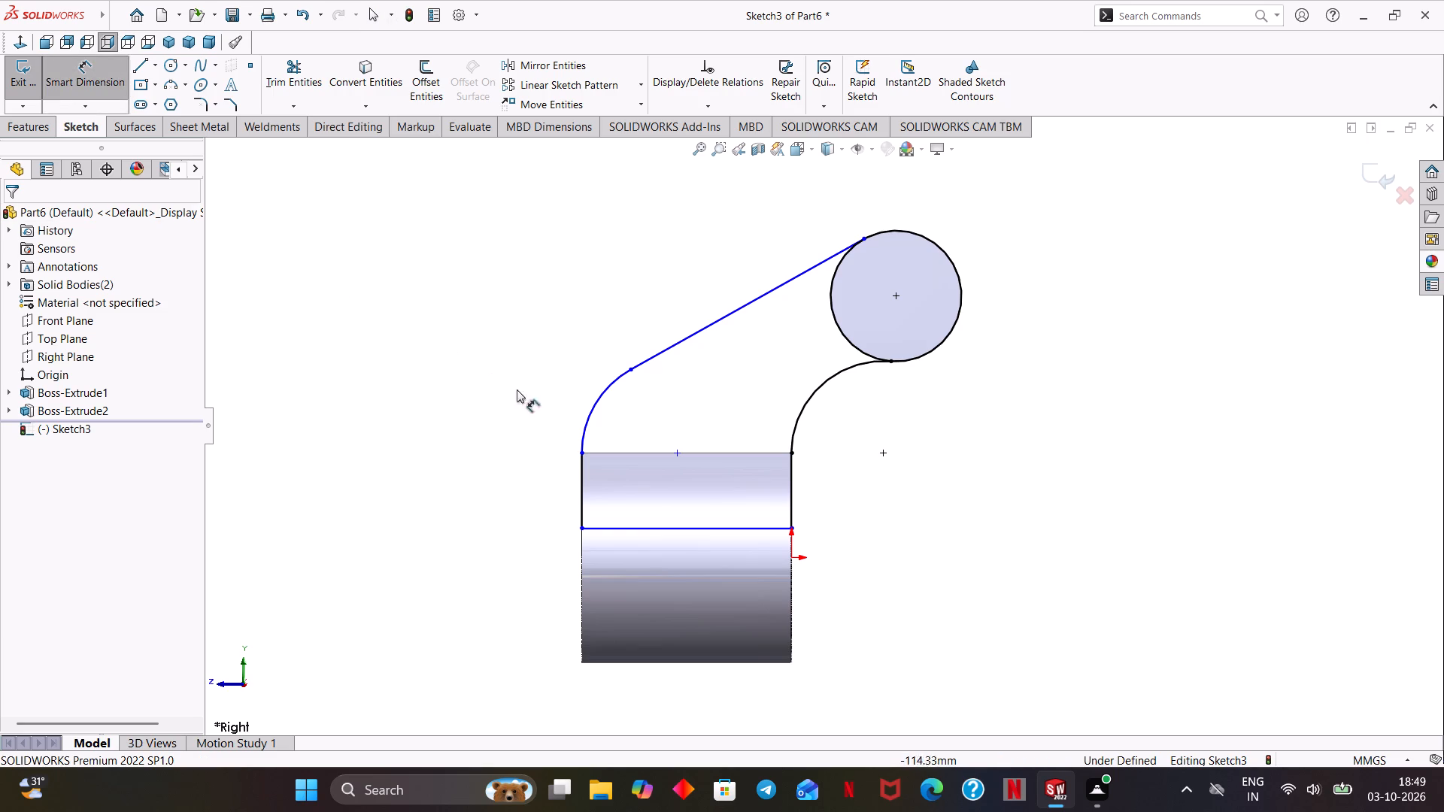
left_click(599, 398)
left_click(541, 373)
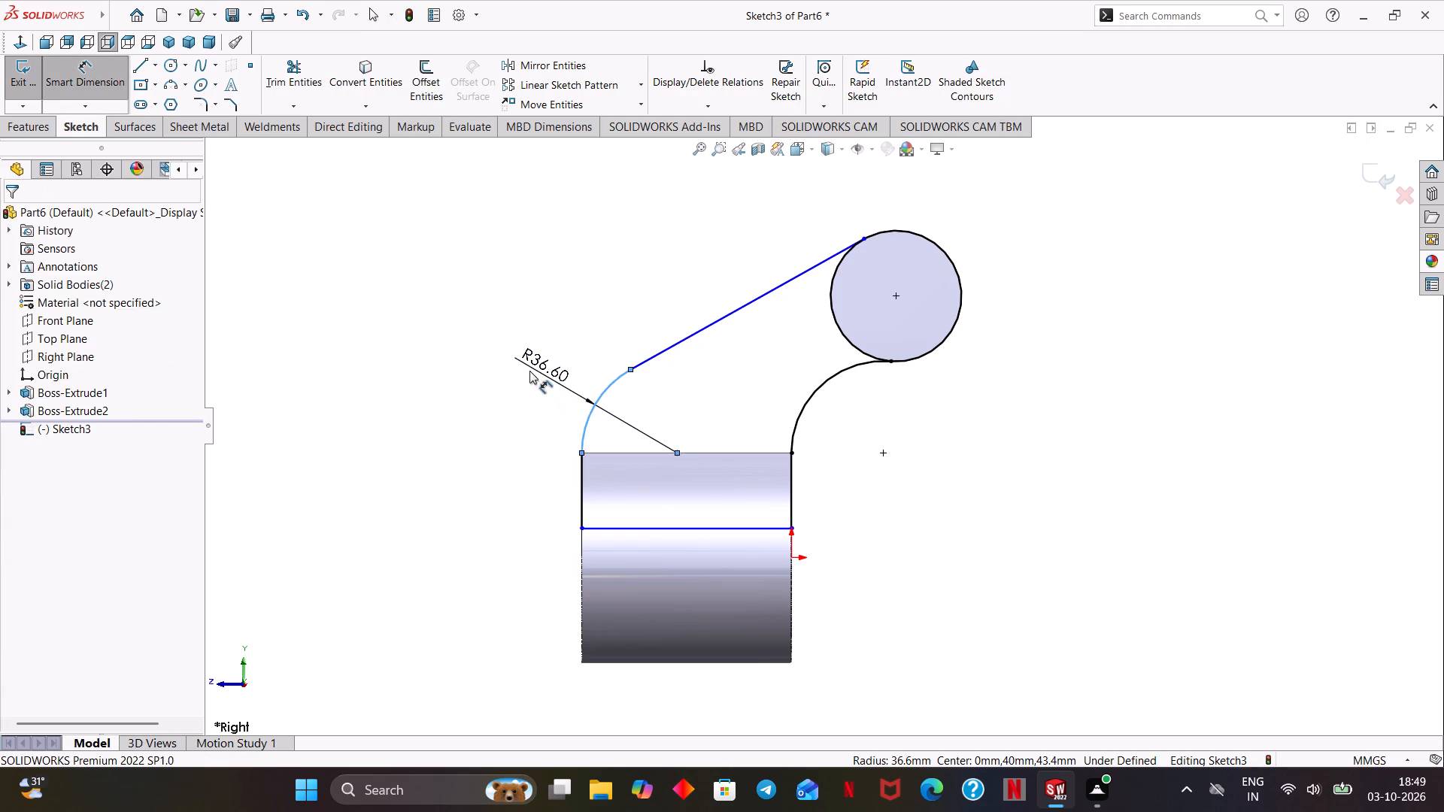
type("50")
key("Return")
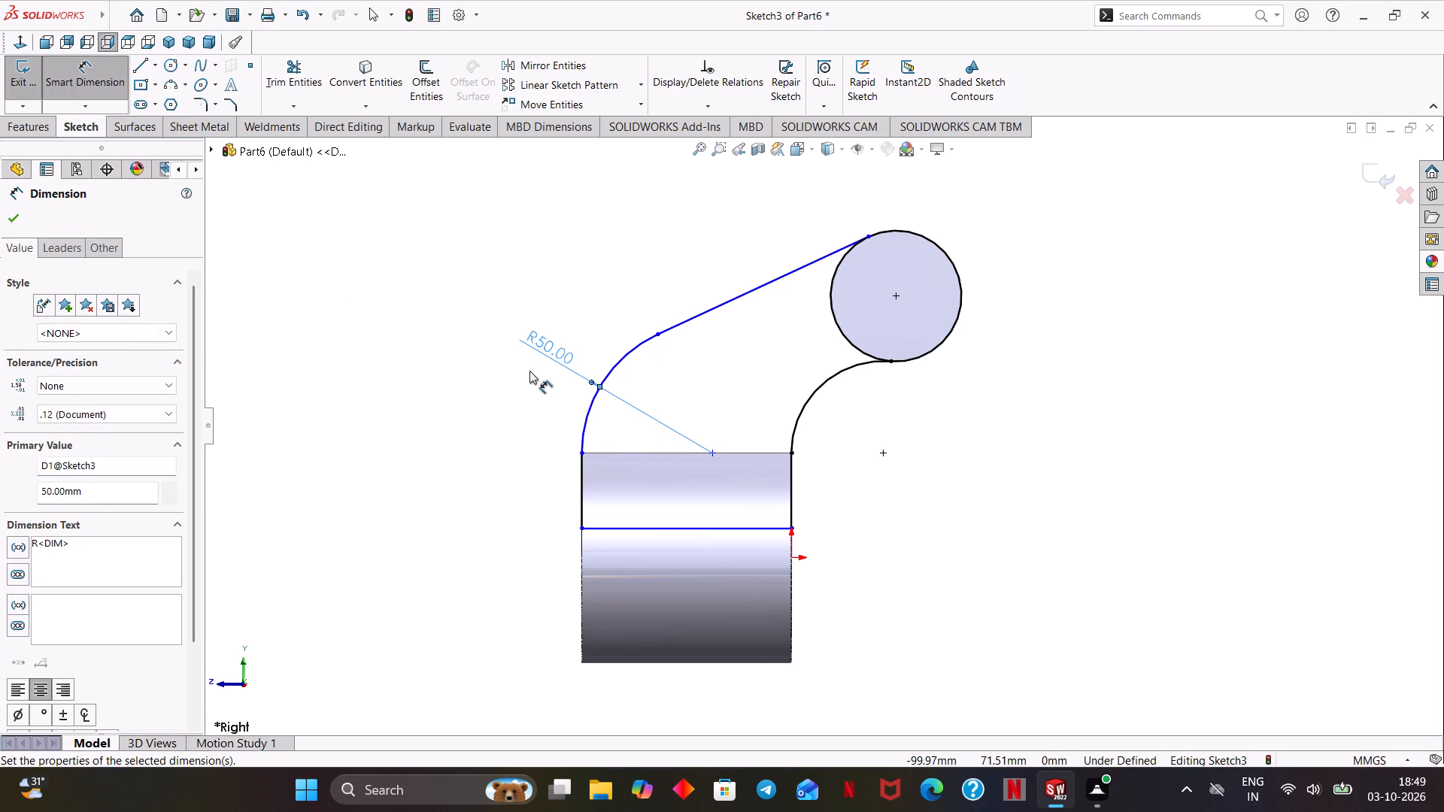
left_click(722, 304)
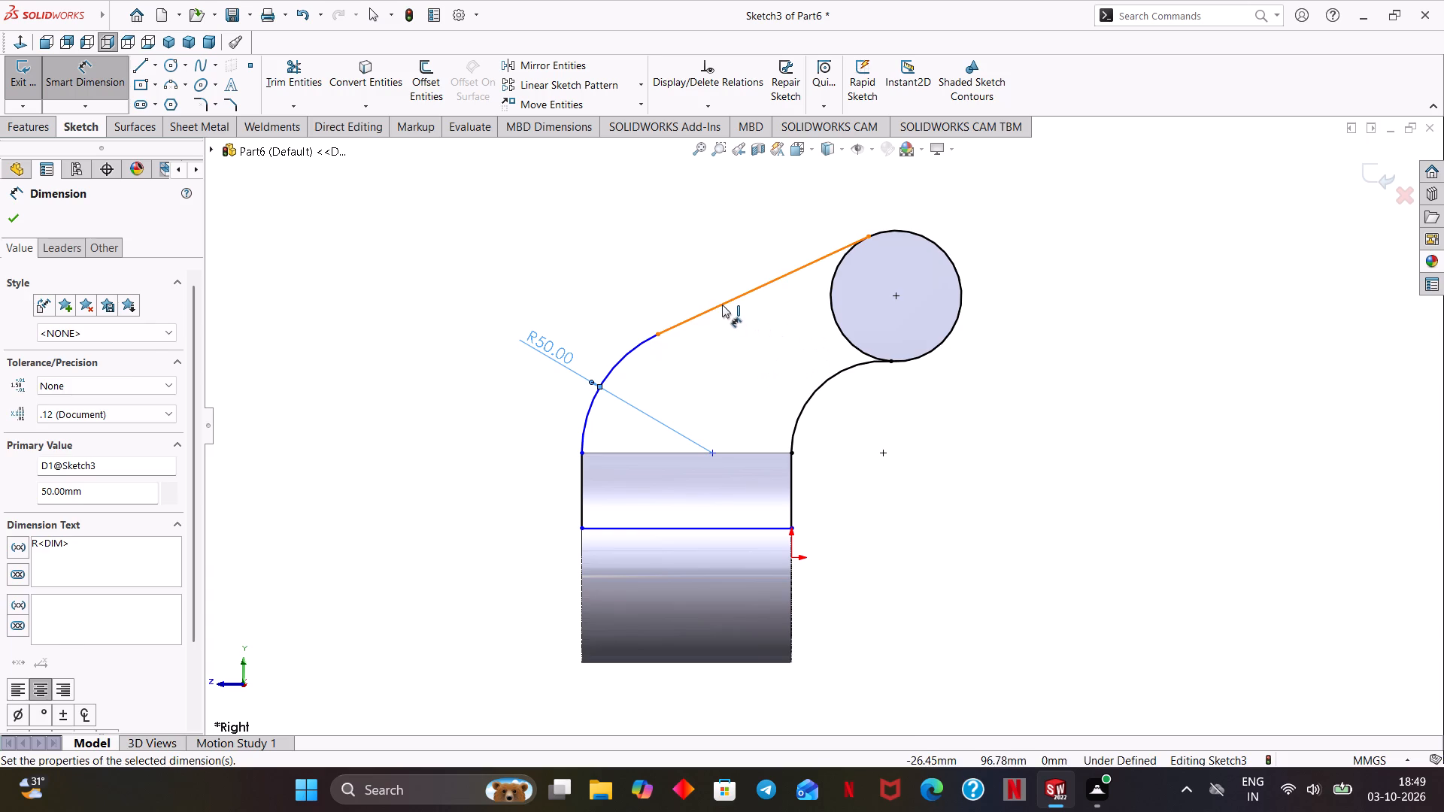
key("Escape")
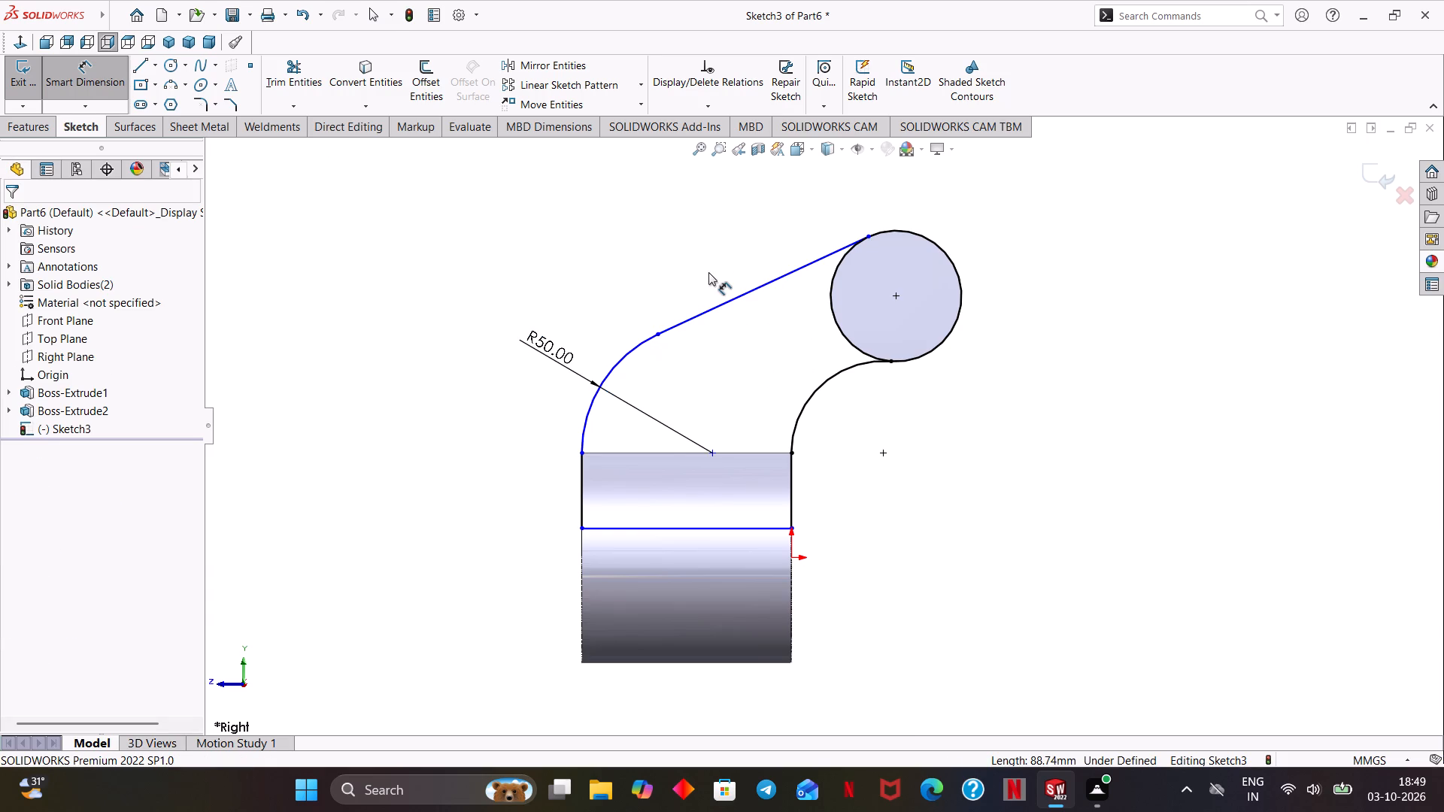
Undo the arc's radius dimension, the sloping line's tangent relations, the sloping line and the arc, back to the vertical line.
key("ctrl+z")
key("ctrl+z")
key("ctrl+z")
key("ctrl+z")
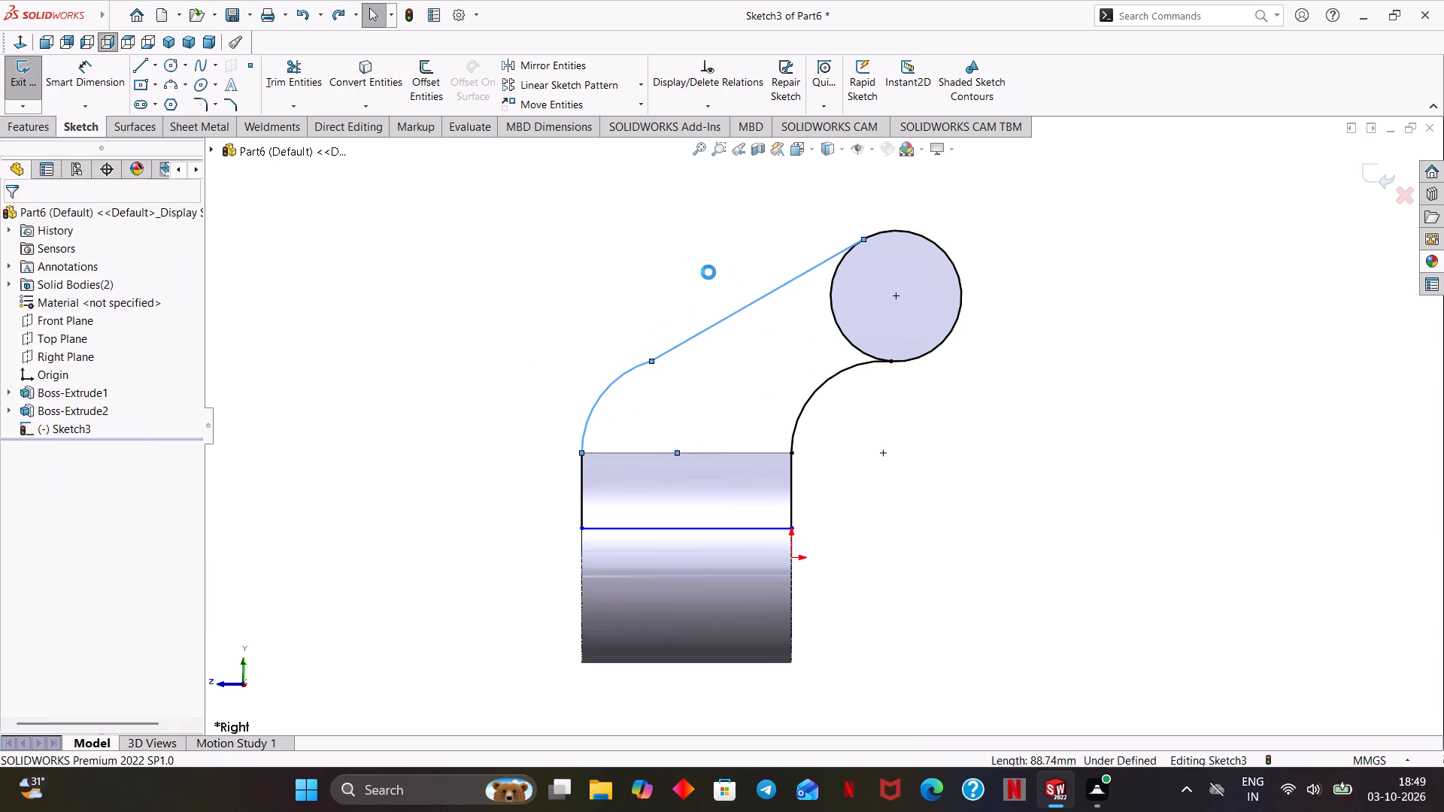
key("ctrl+z")
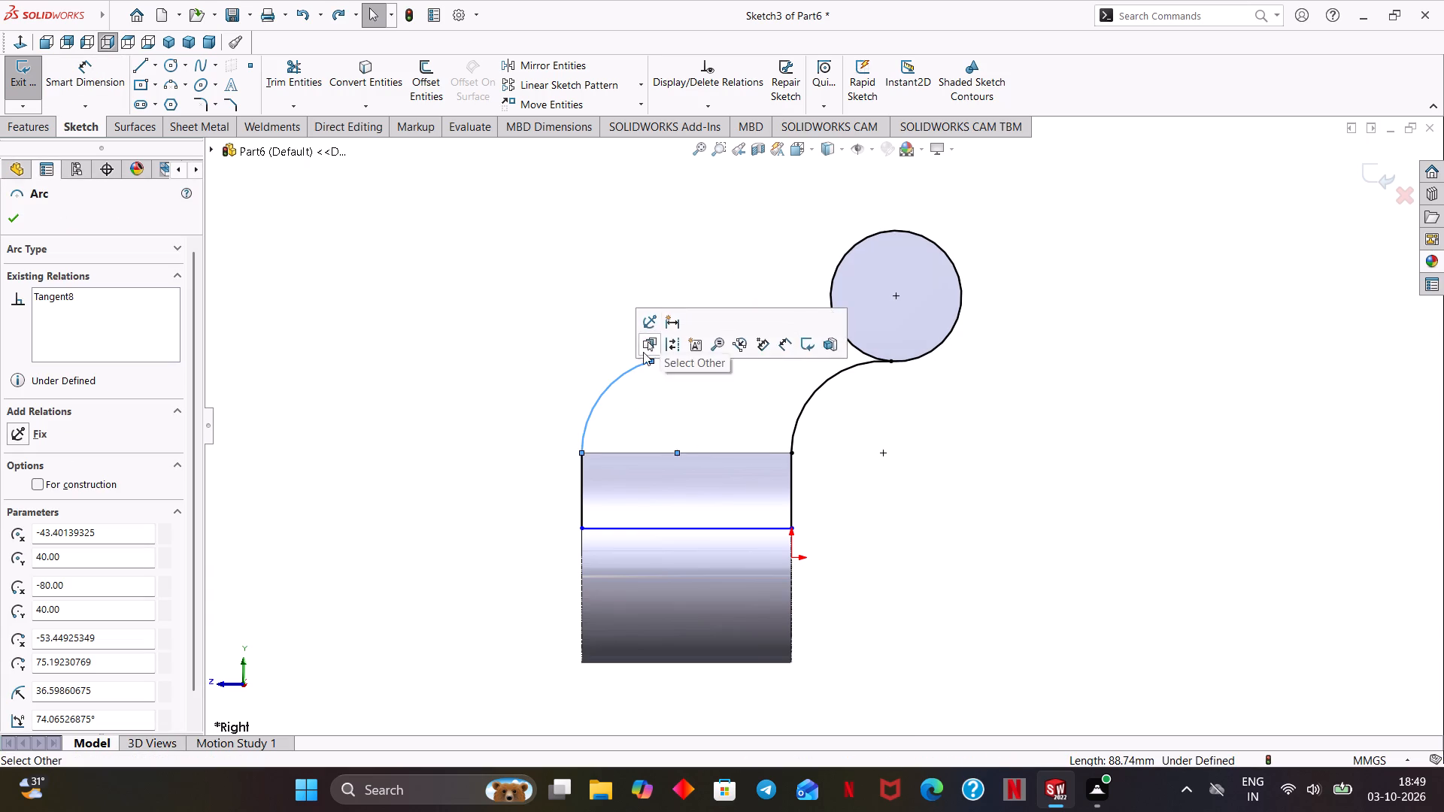
key("ctrl+z")
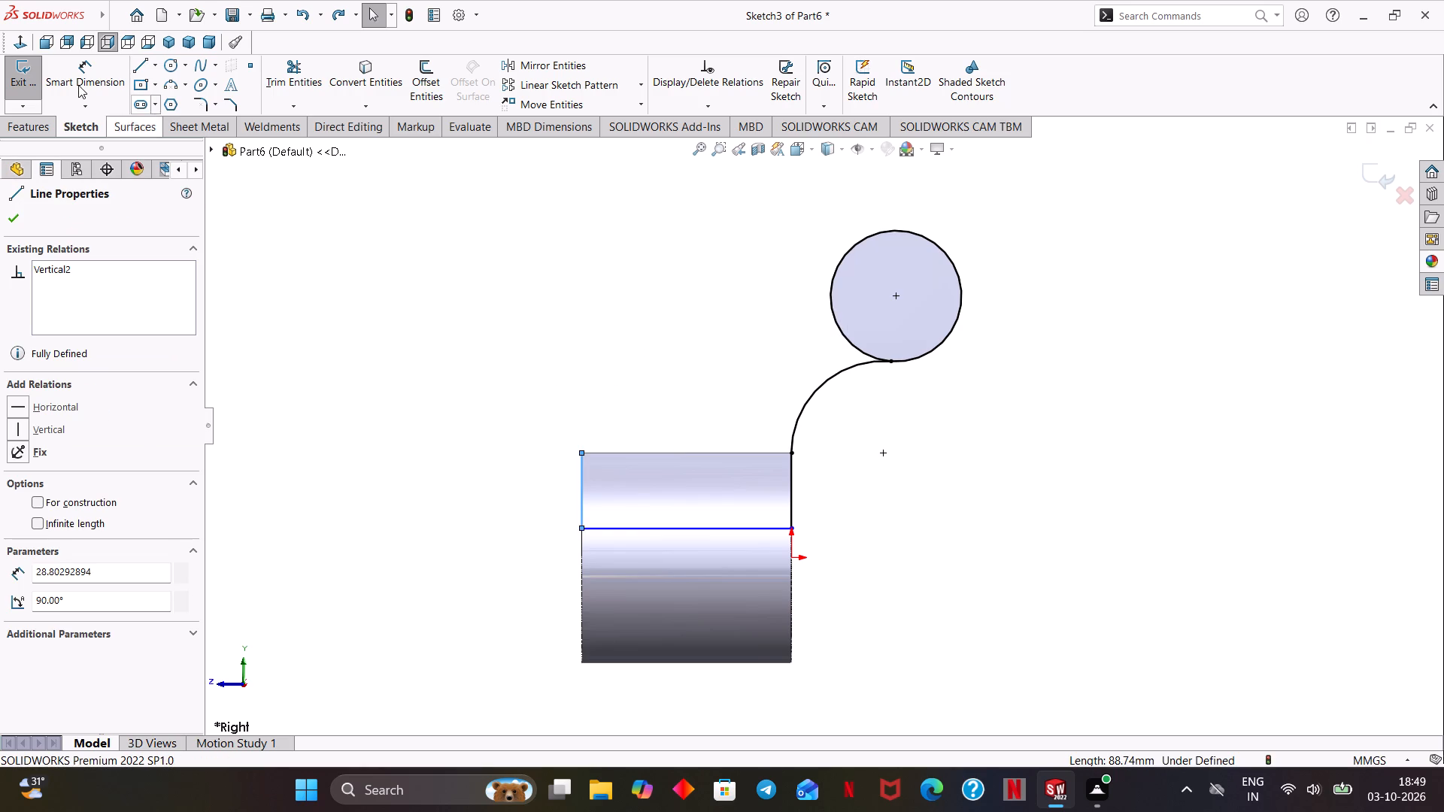
From the vertical line's upper end, sketch a tangent arc about R54 followed by a larger arc about R115 ending on the converted circle.
left_click(141, 65)
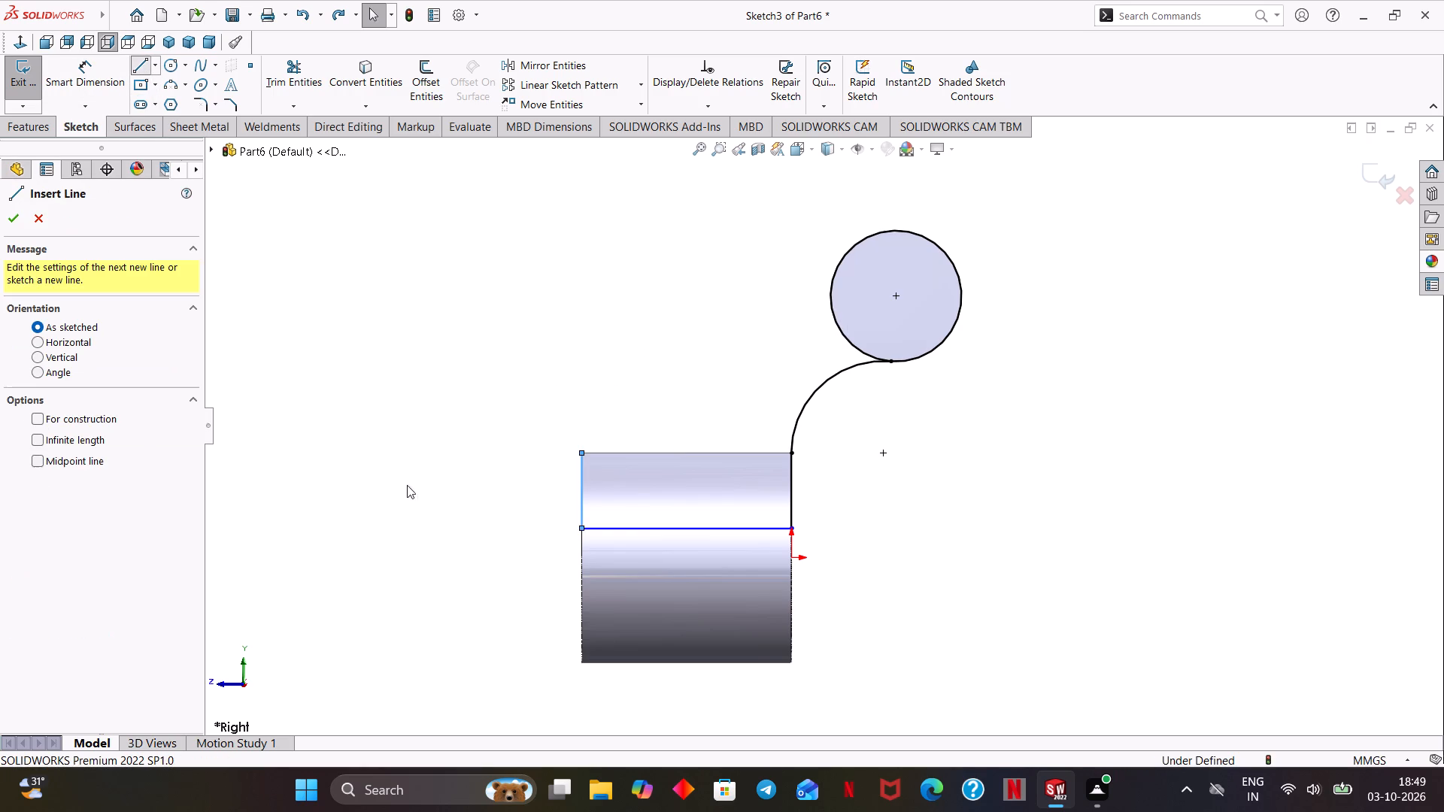
left_click(581, 454)
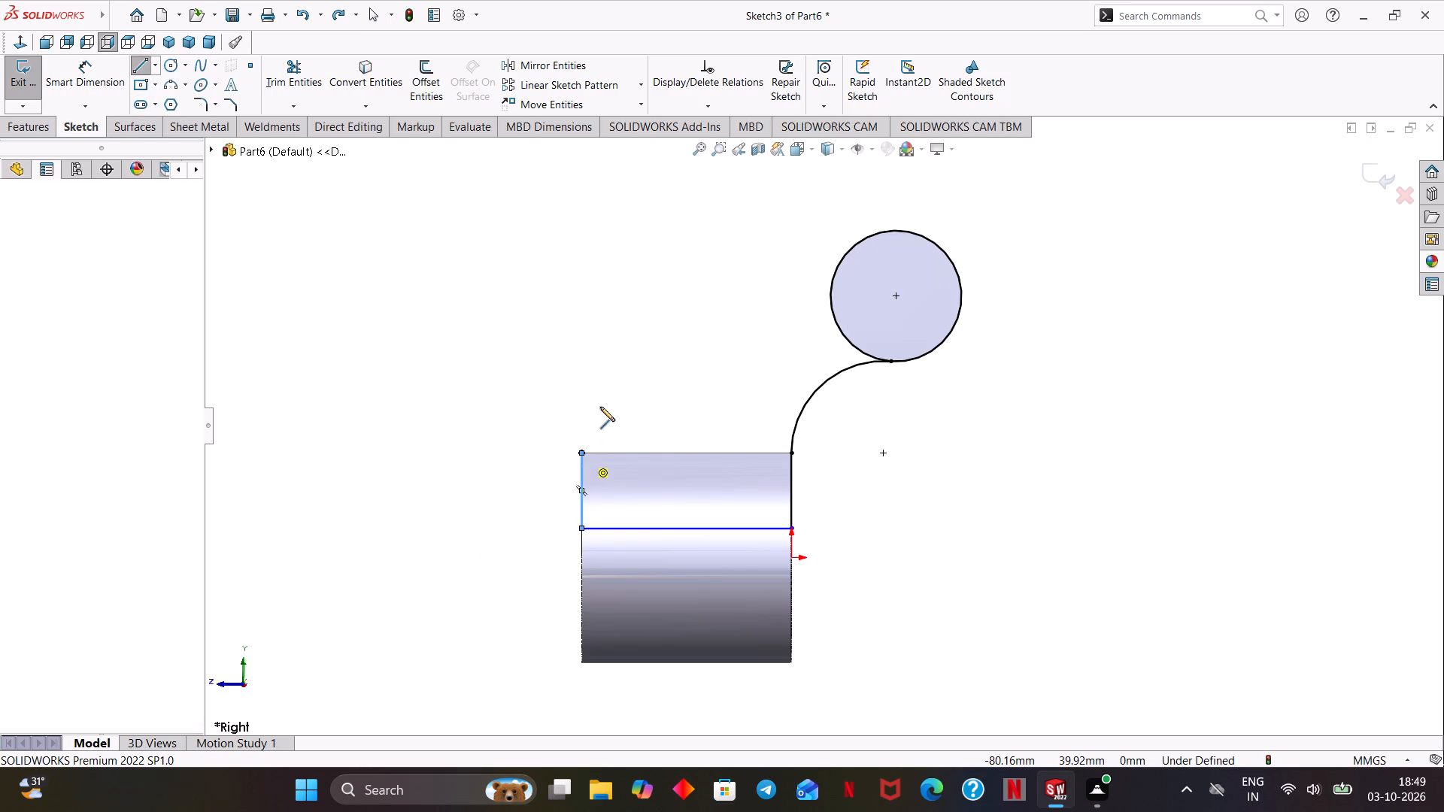
left_click(620, 356)
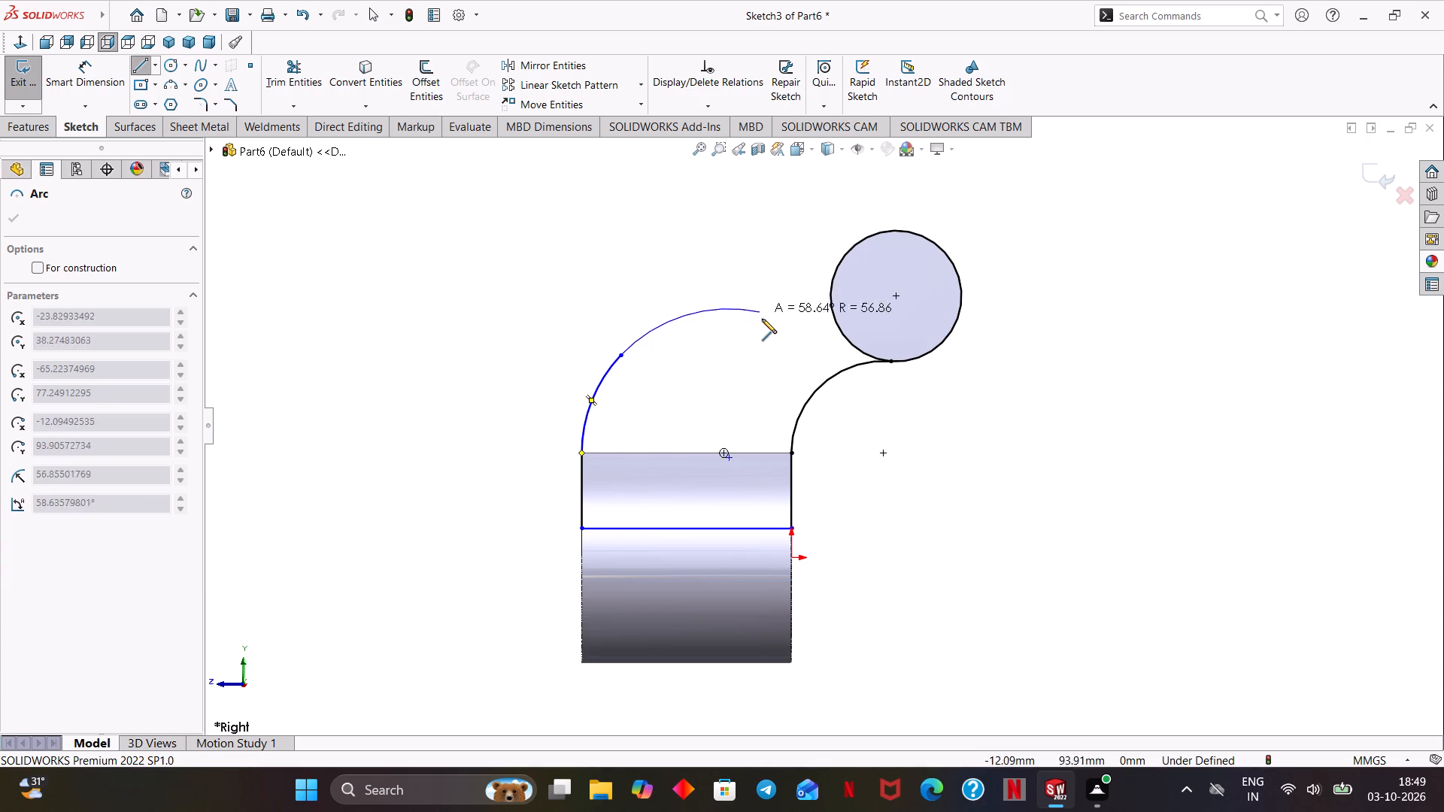
left_click(840, 259)
right_click(785, 226)
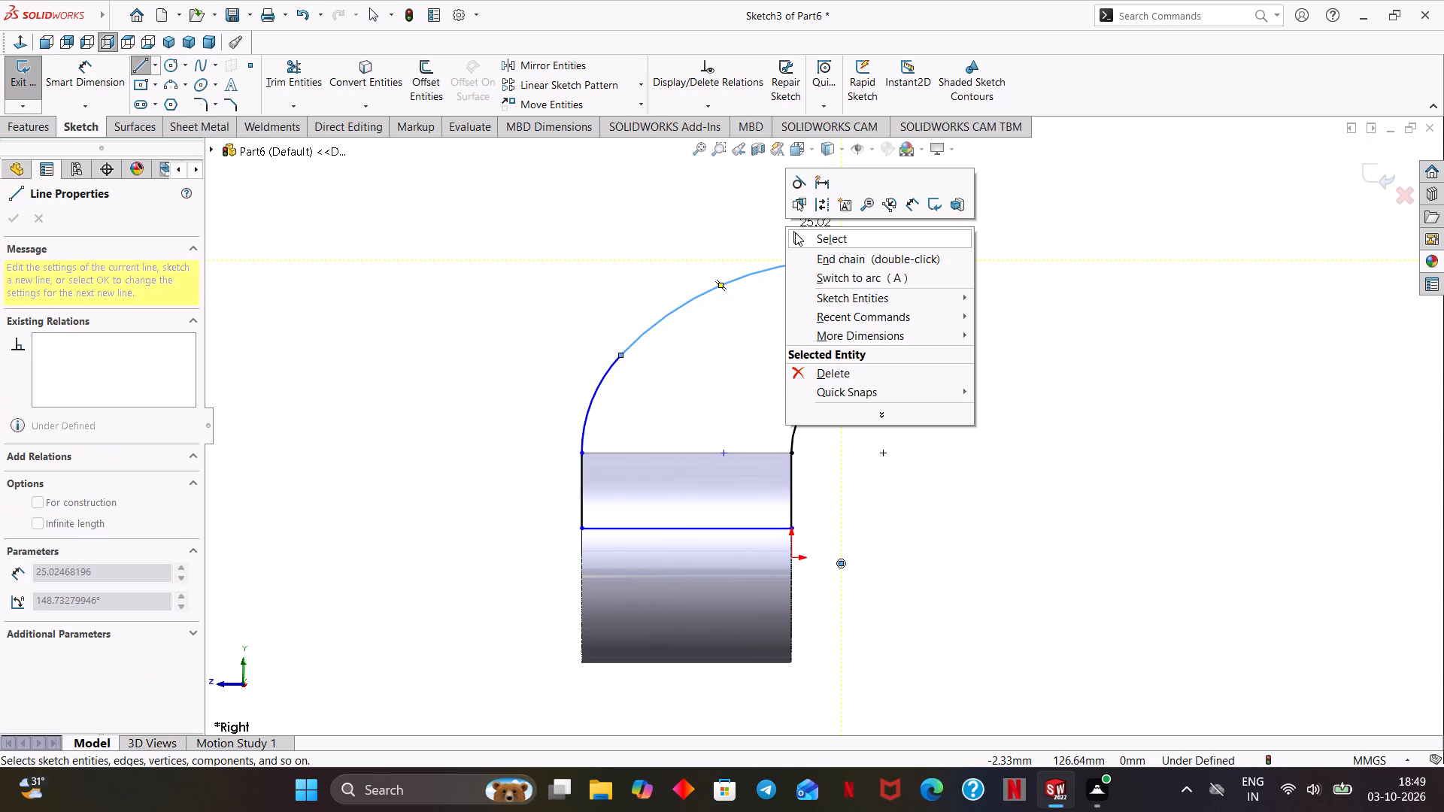
left_click(819, 232)
Make the larger arc tangent to the converted circle.
left_click_drag(856, 233, 824, 283)
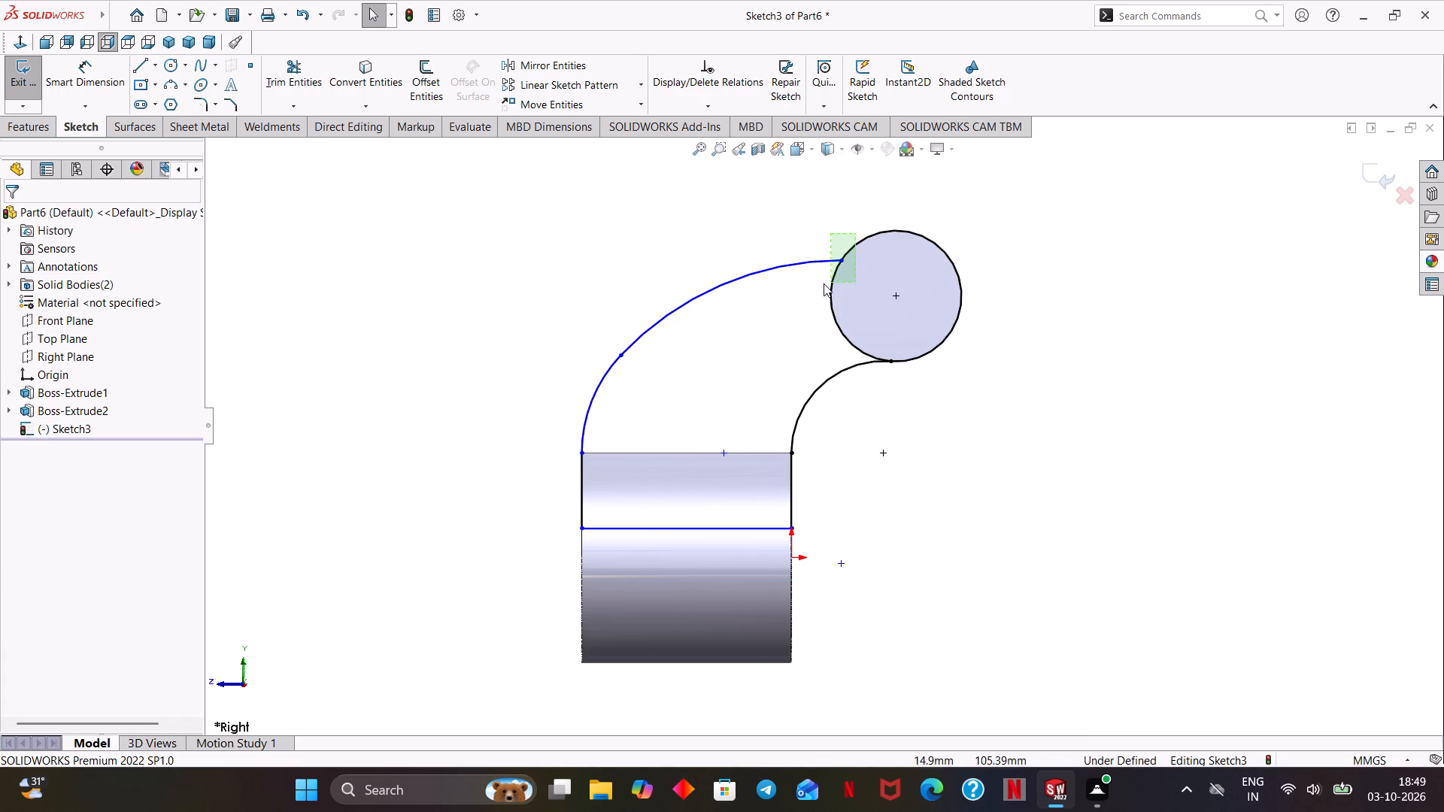
left_click_drag(824, 283, 803, 287)
left_click(860, 228)
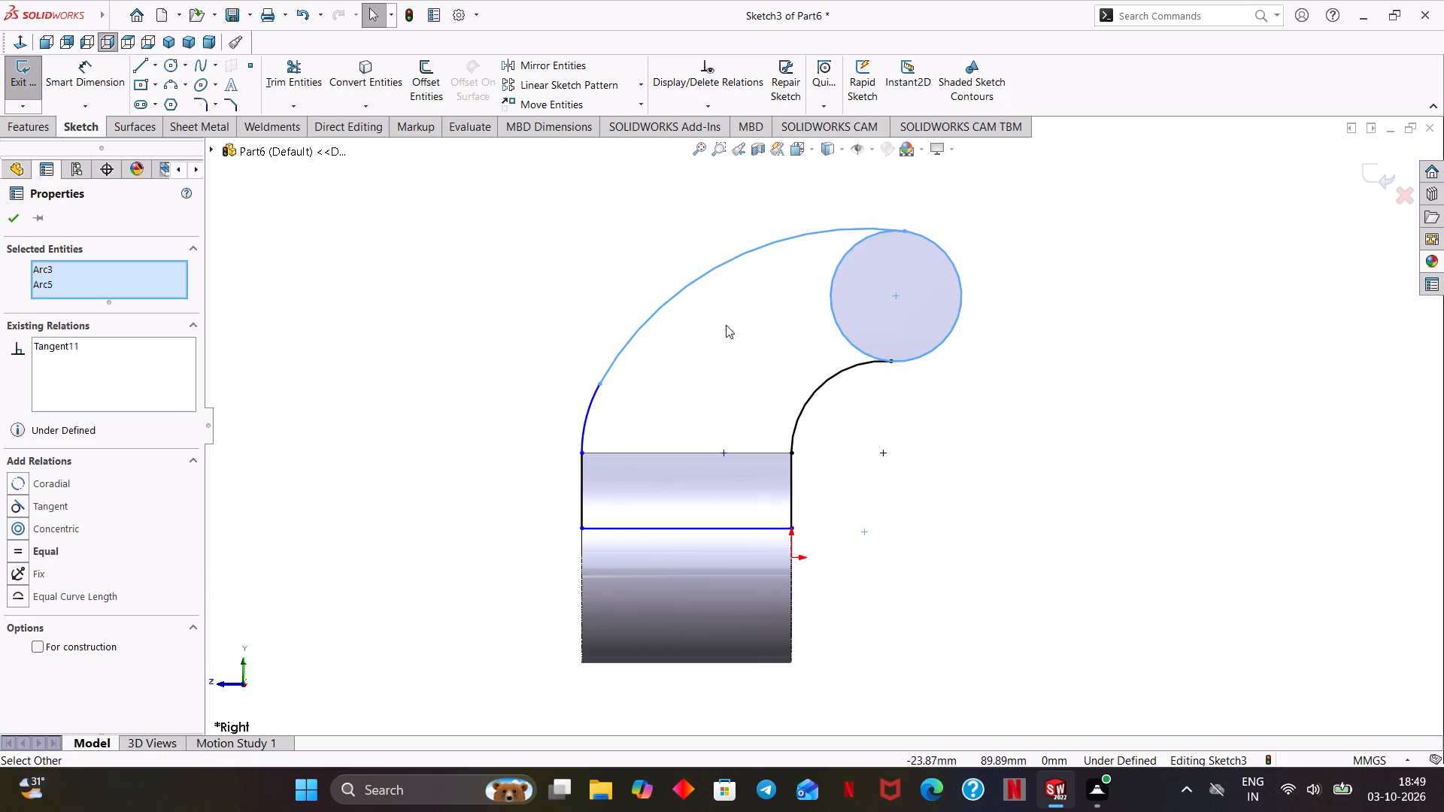
Apply a tangent relation between the small lower arc and the larger upper arc.
left_click(601, 385)
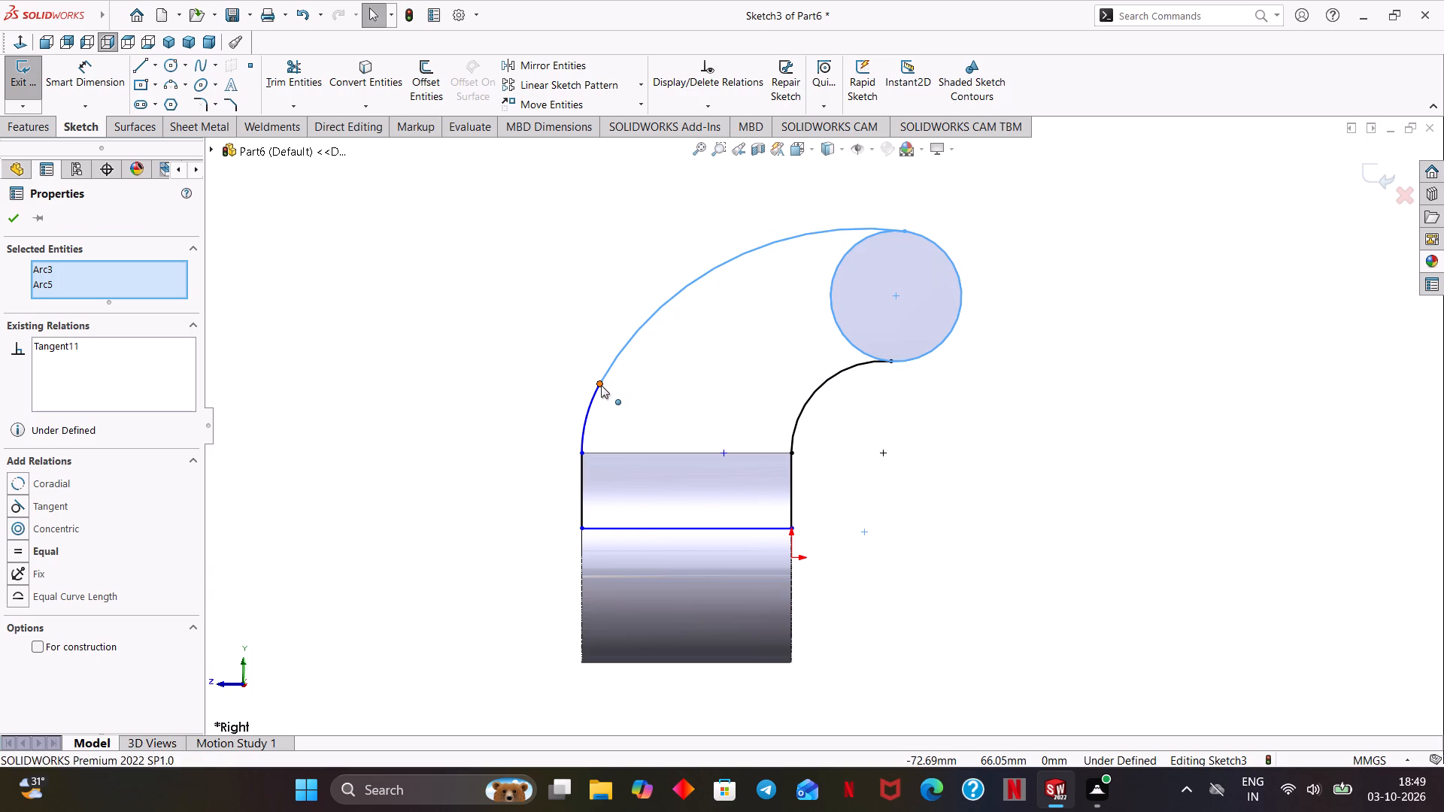
left_click(614, 392)
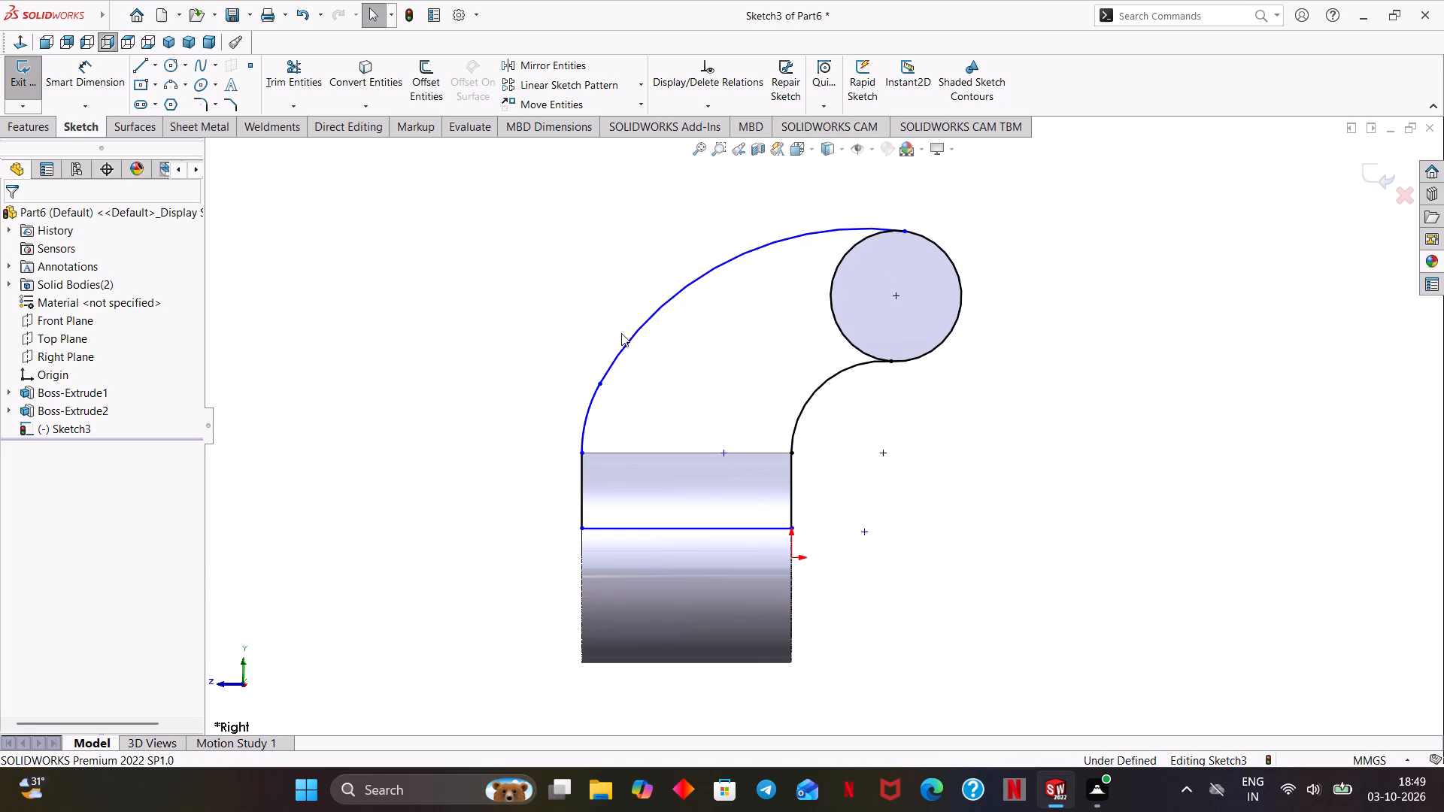
left_click_drag(617, 324, 564, 408)
left_click(636, 336)
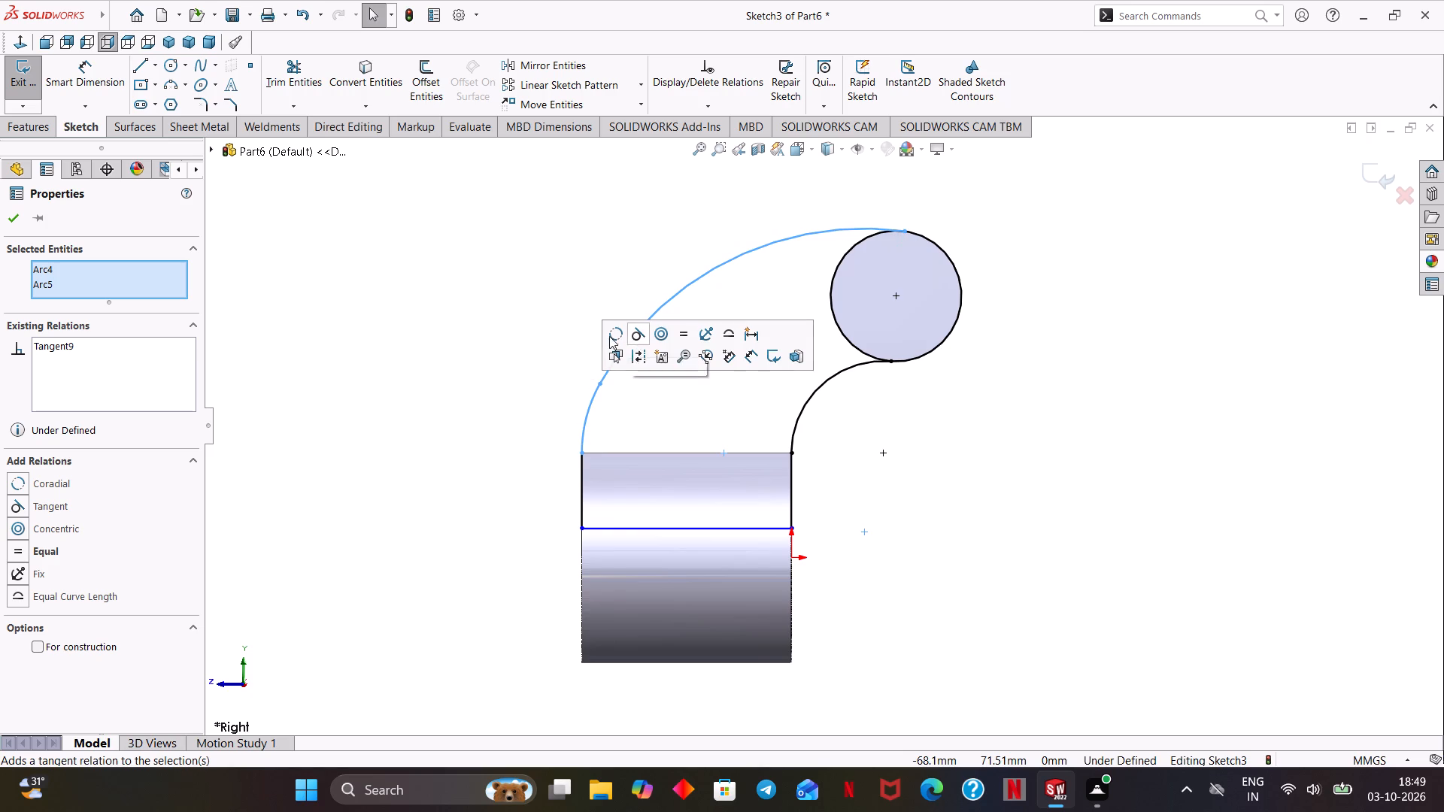
left_click(5, 226)
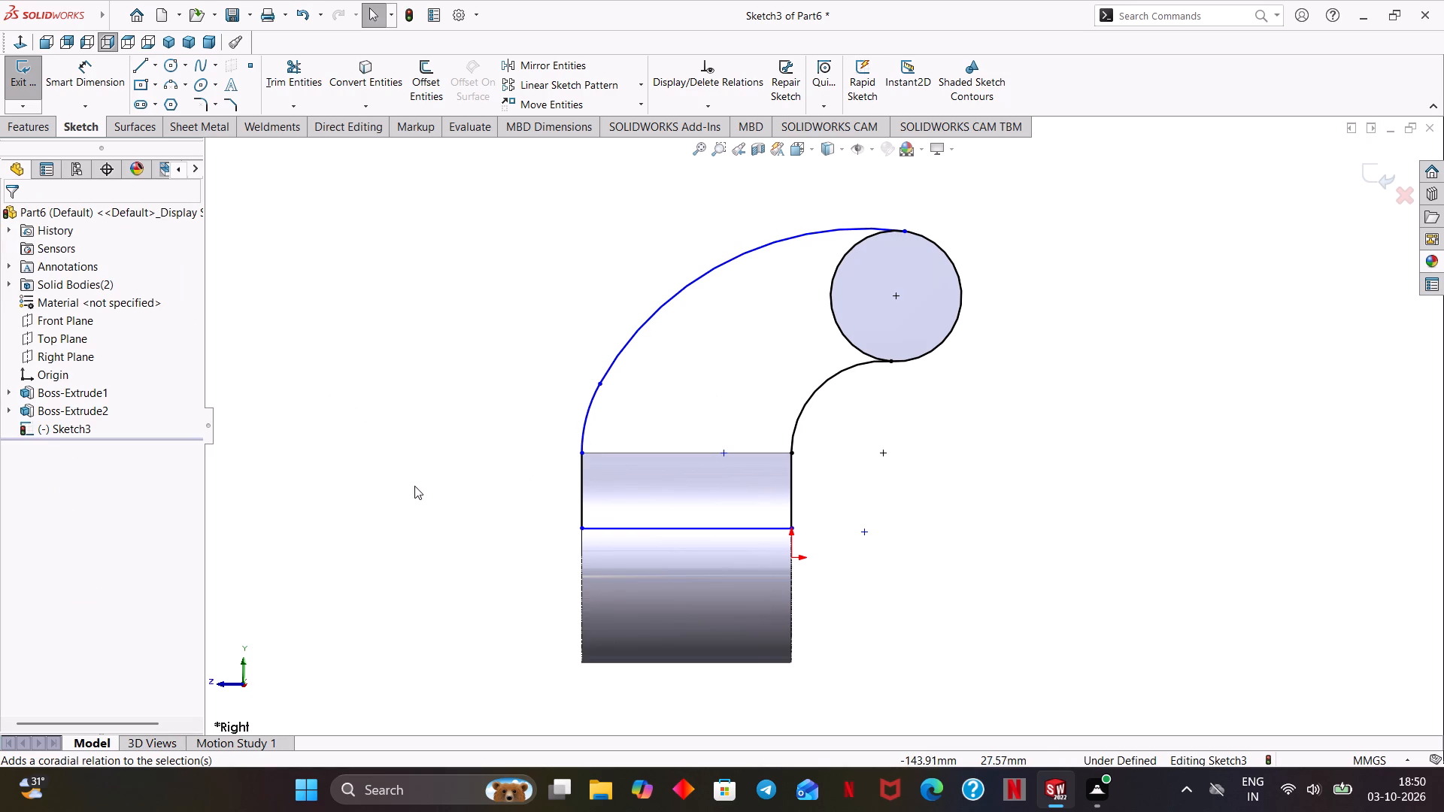
Dimension the small lower arc to a 50 mm radius.
left_click(93, 88)
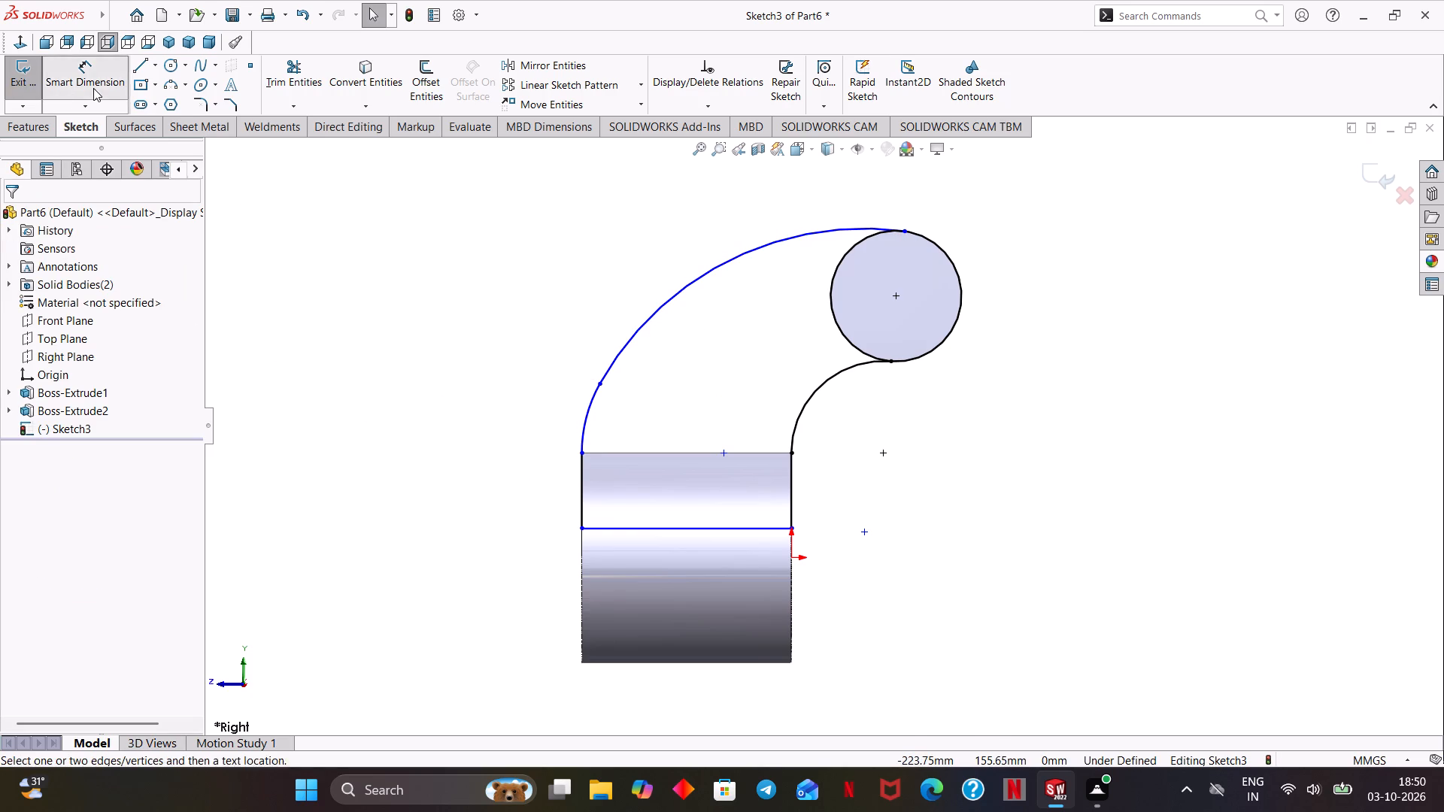
left_click(587, 411)
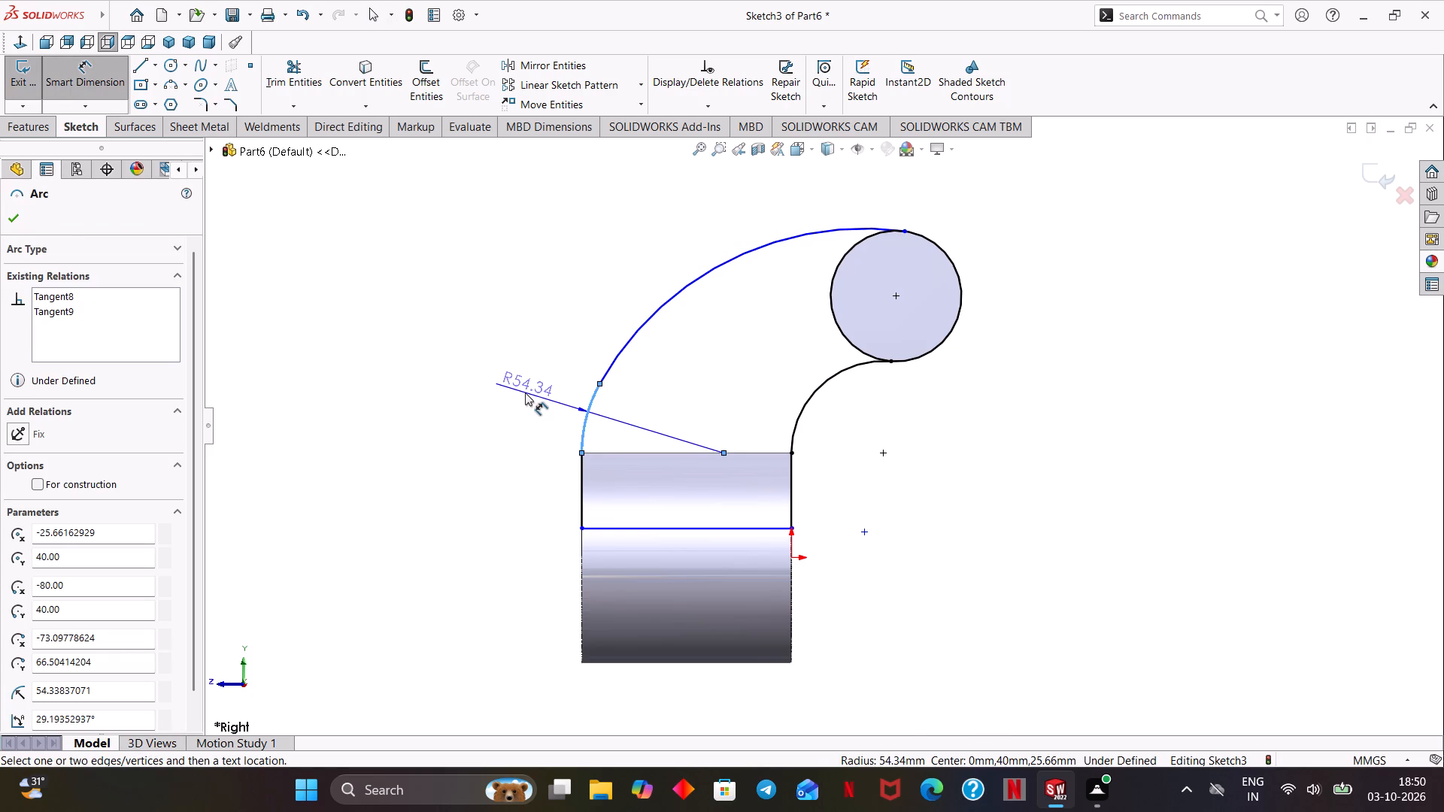
left_click(522, 391)
type("50")
key("Return")
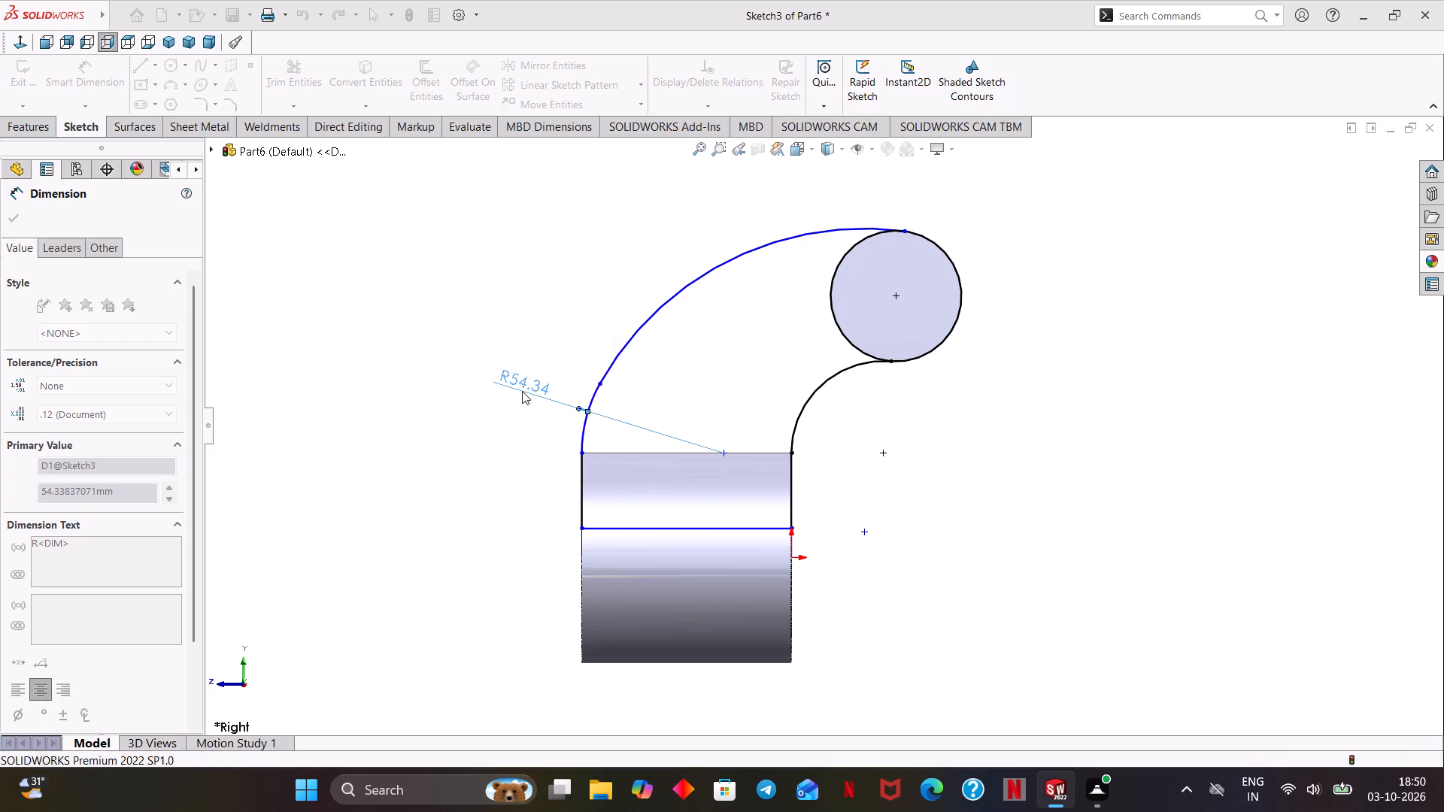
Dimension the larger upper arc to a 200 mm radius.
left_click(660, 314)
left_click(617, 292)
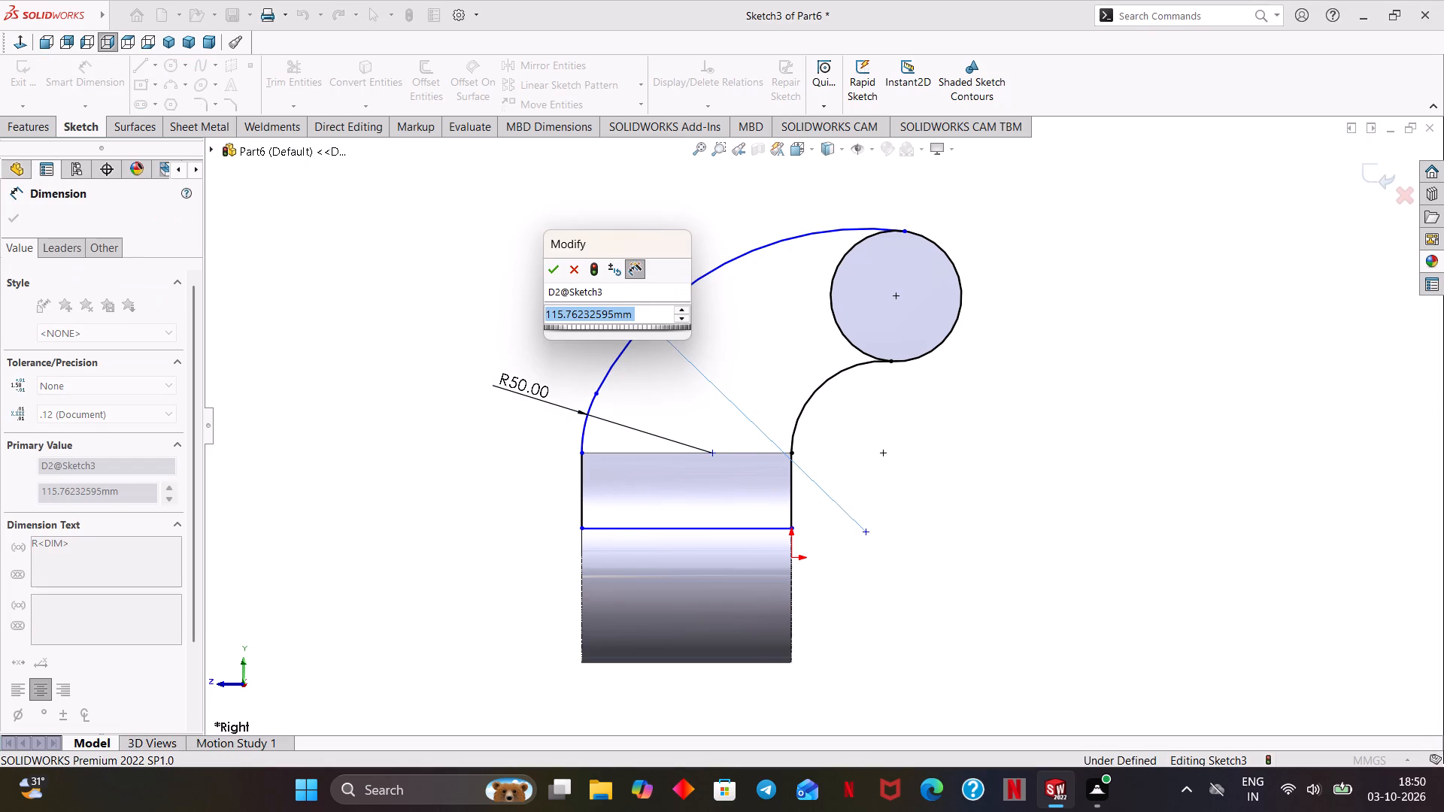
type("200")
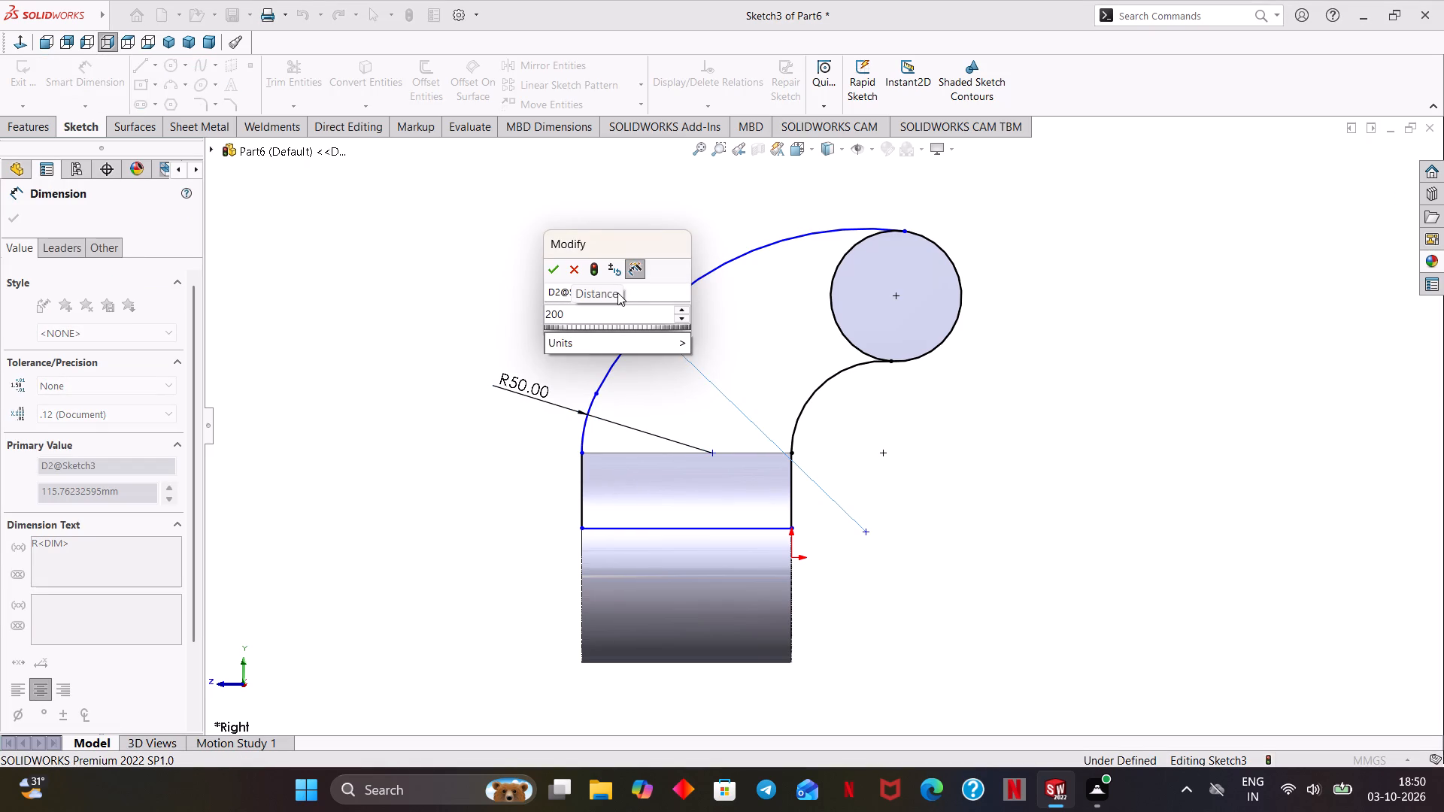
key("Return")
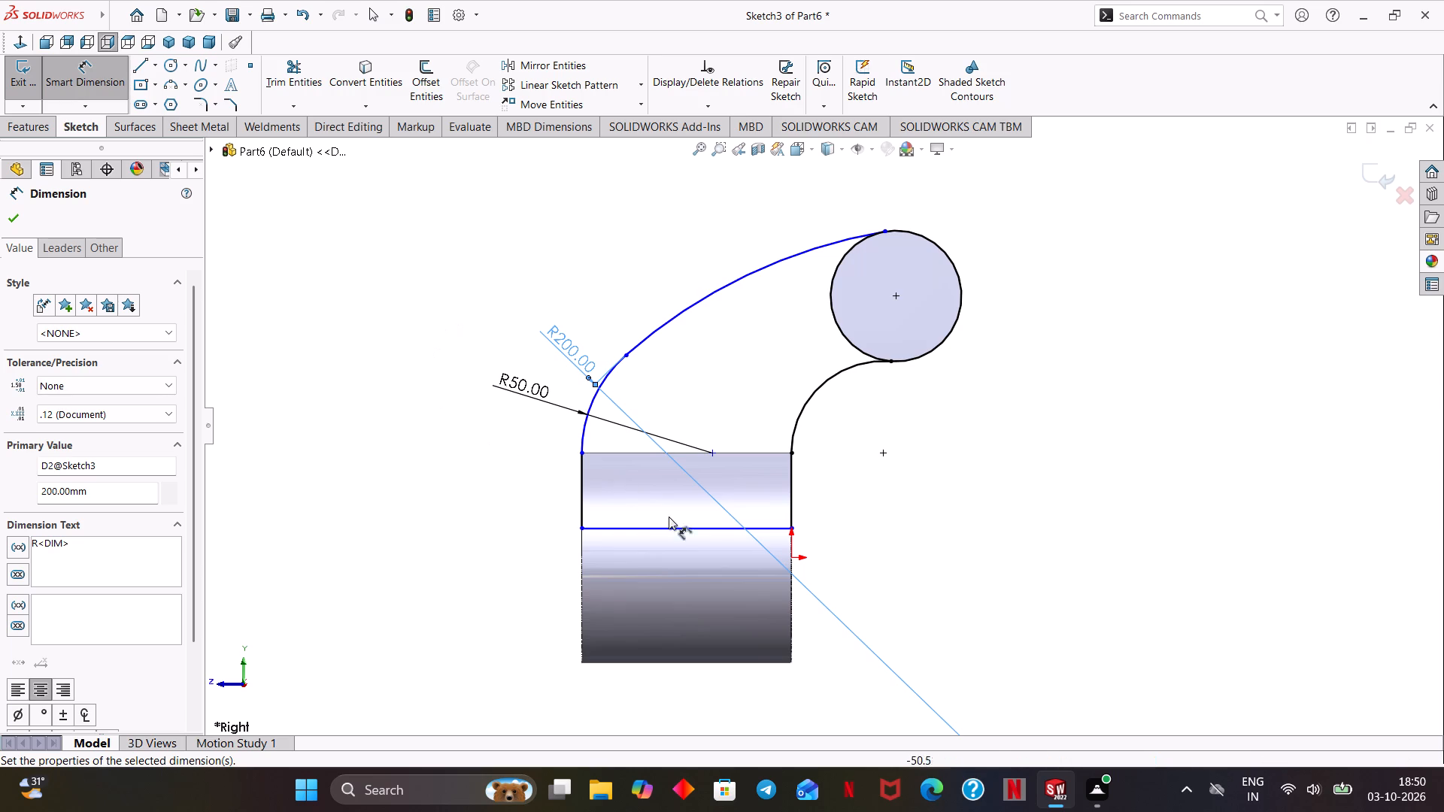
Dimension the vertical line below the inner arc to 30 mm between its endpoints.
middle_click_drag(942, 508, 912, 560, "ctrl")
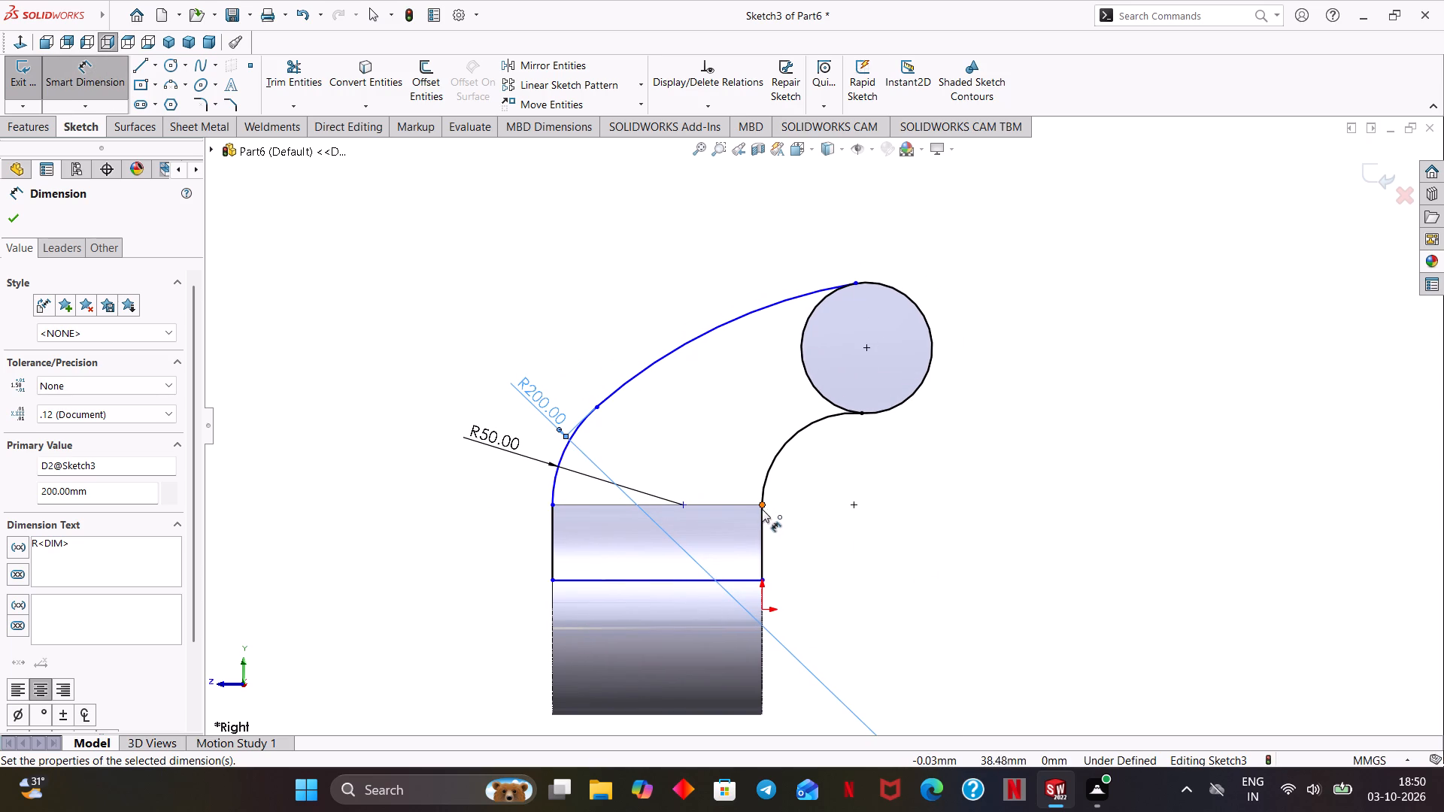
left_click(762, 504)
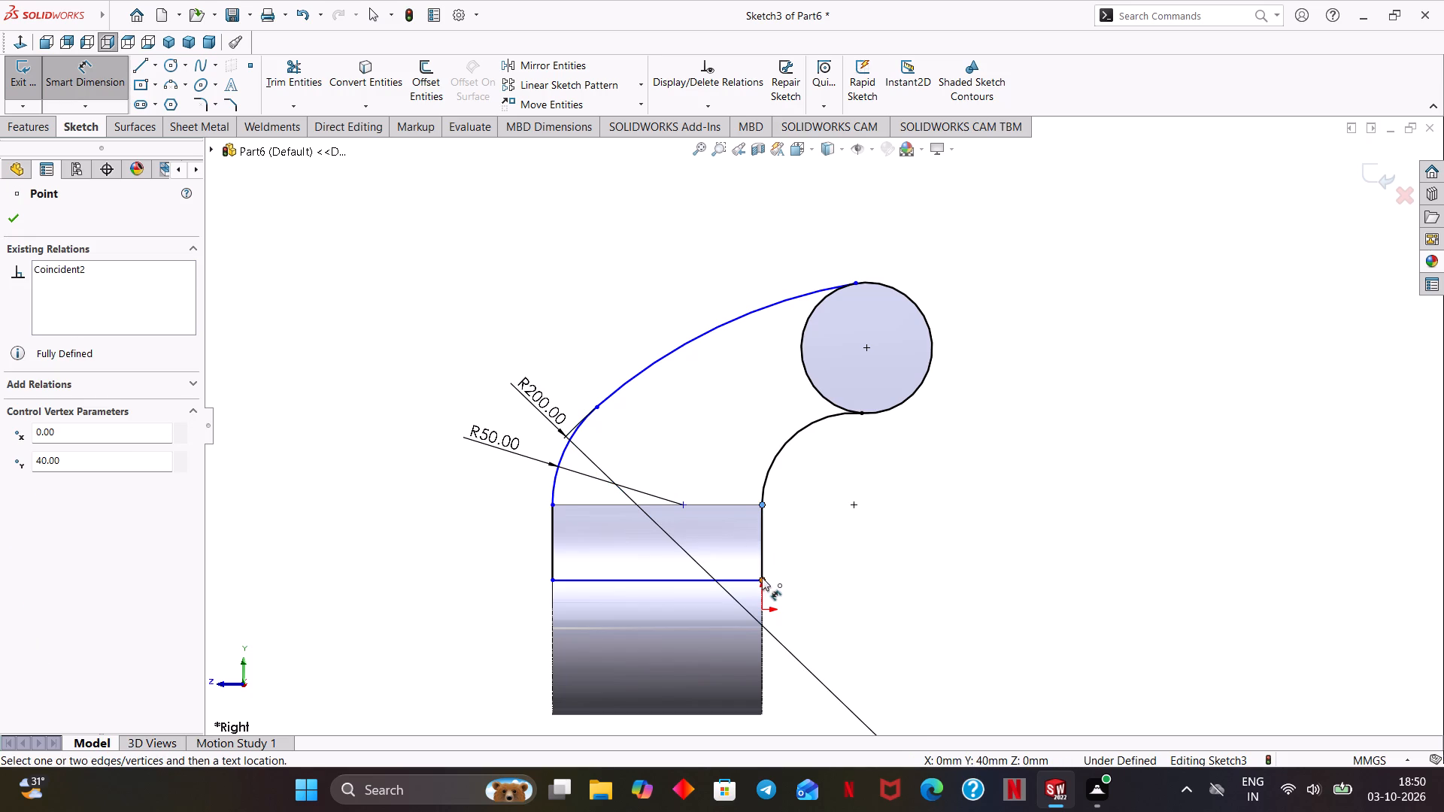
left_click(763, 580)
left_click(796, 547)
type("30")
key("Return")
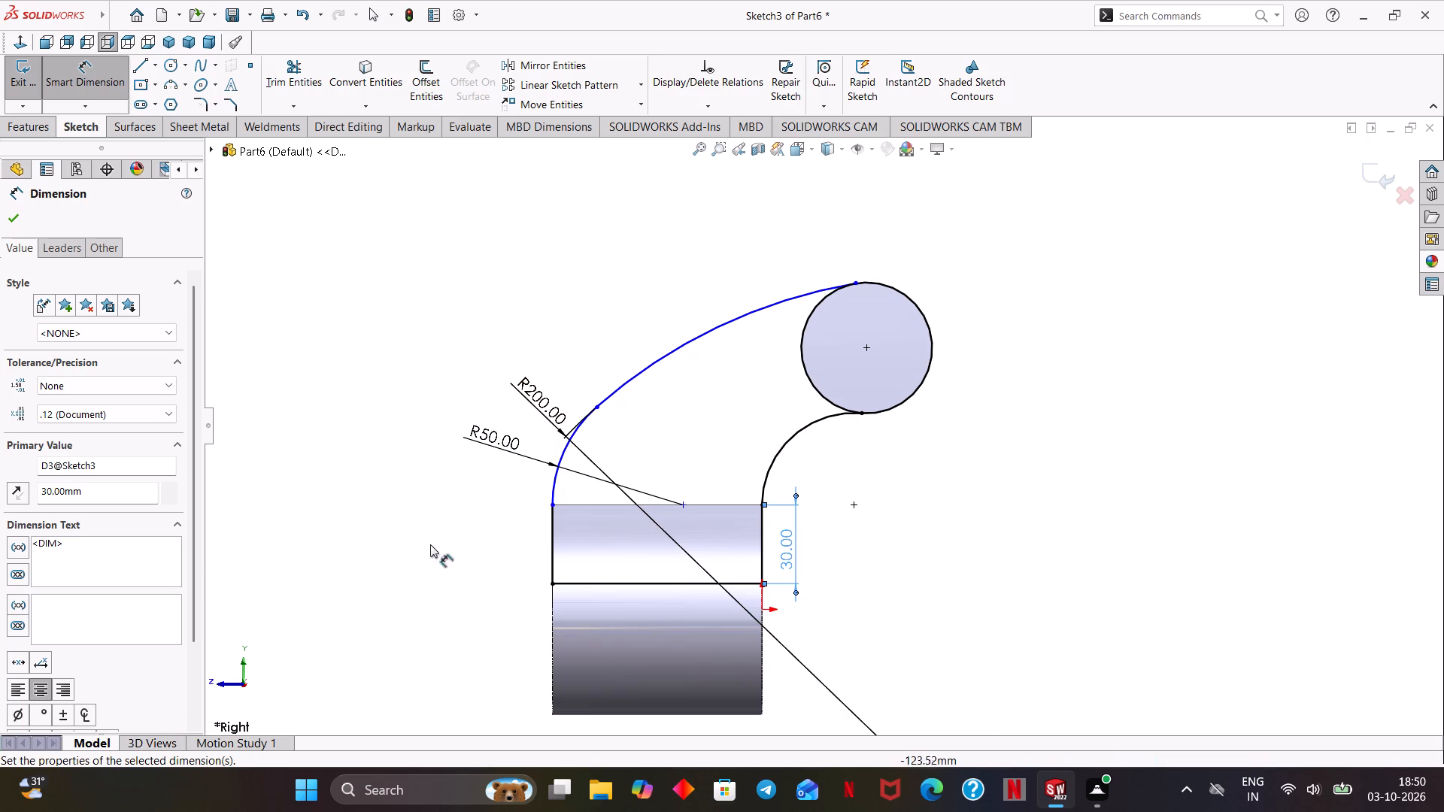
Extrude the arm region between the two cylinders as a Mid Plane boss 20 mm thick, merged with the bodies.
left_click(16, 133)
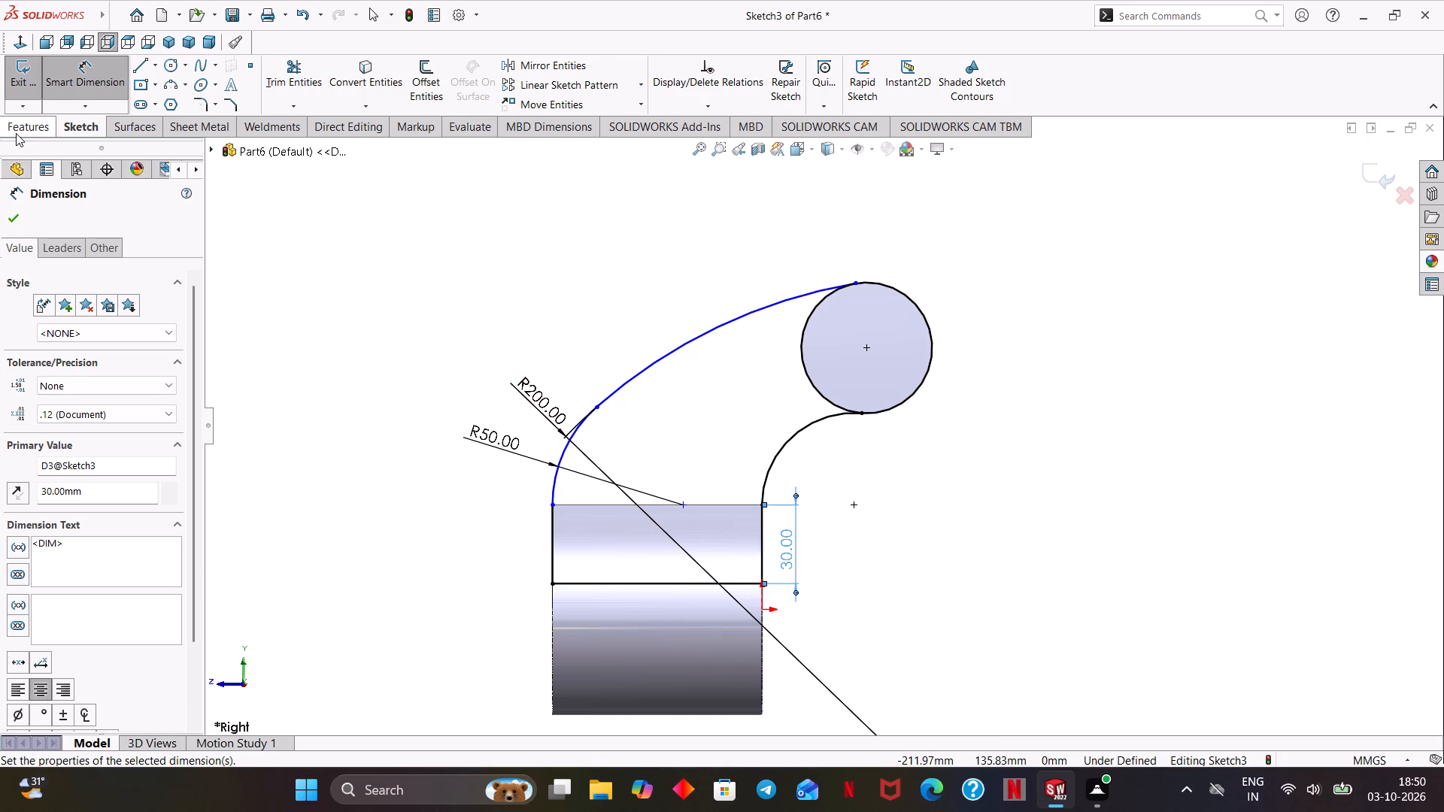
left_click(27, 79)
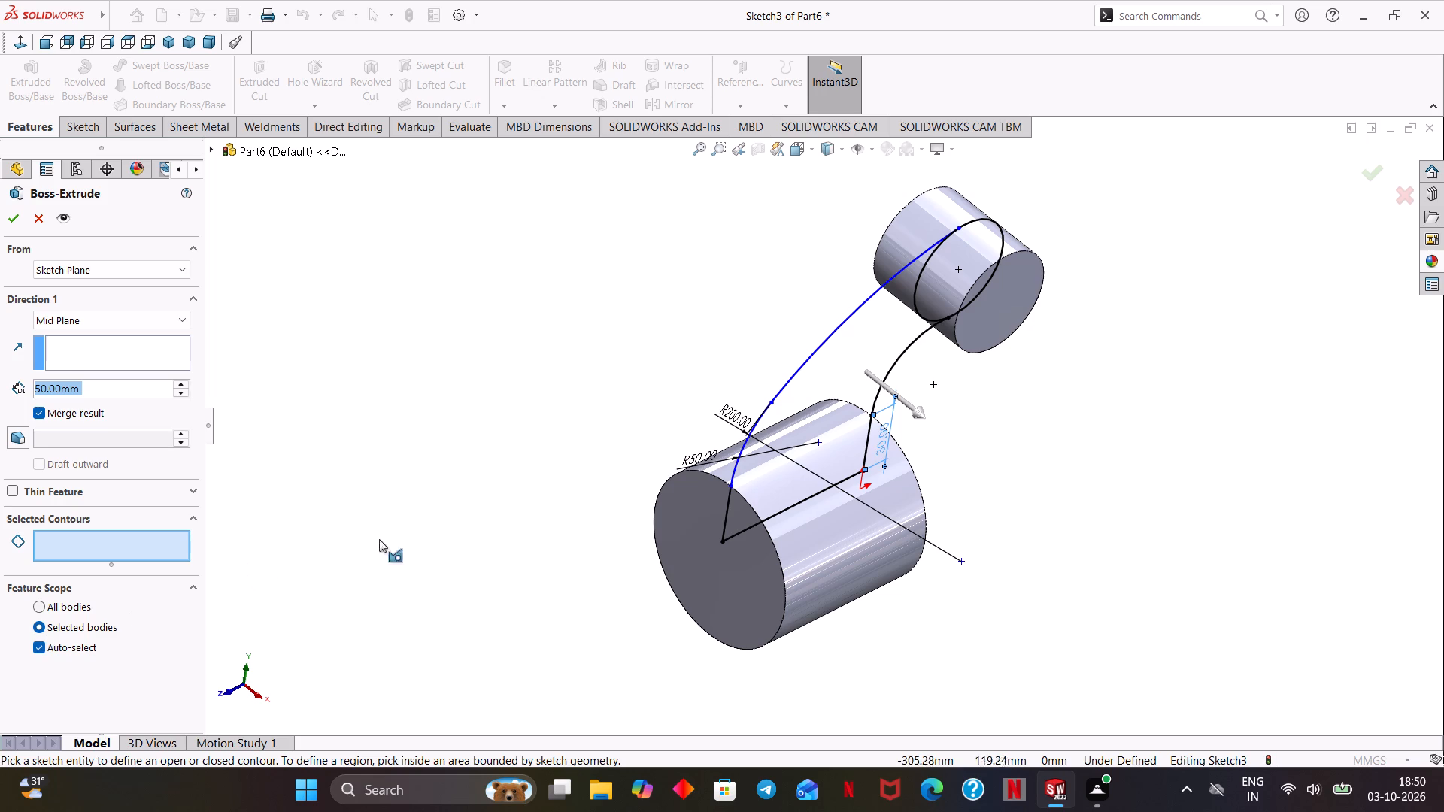
middle_click_drag(514, 562, 487, 535)
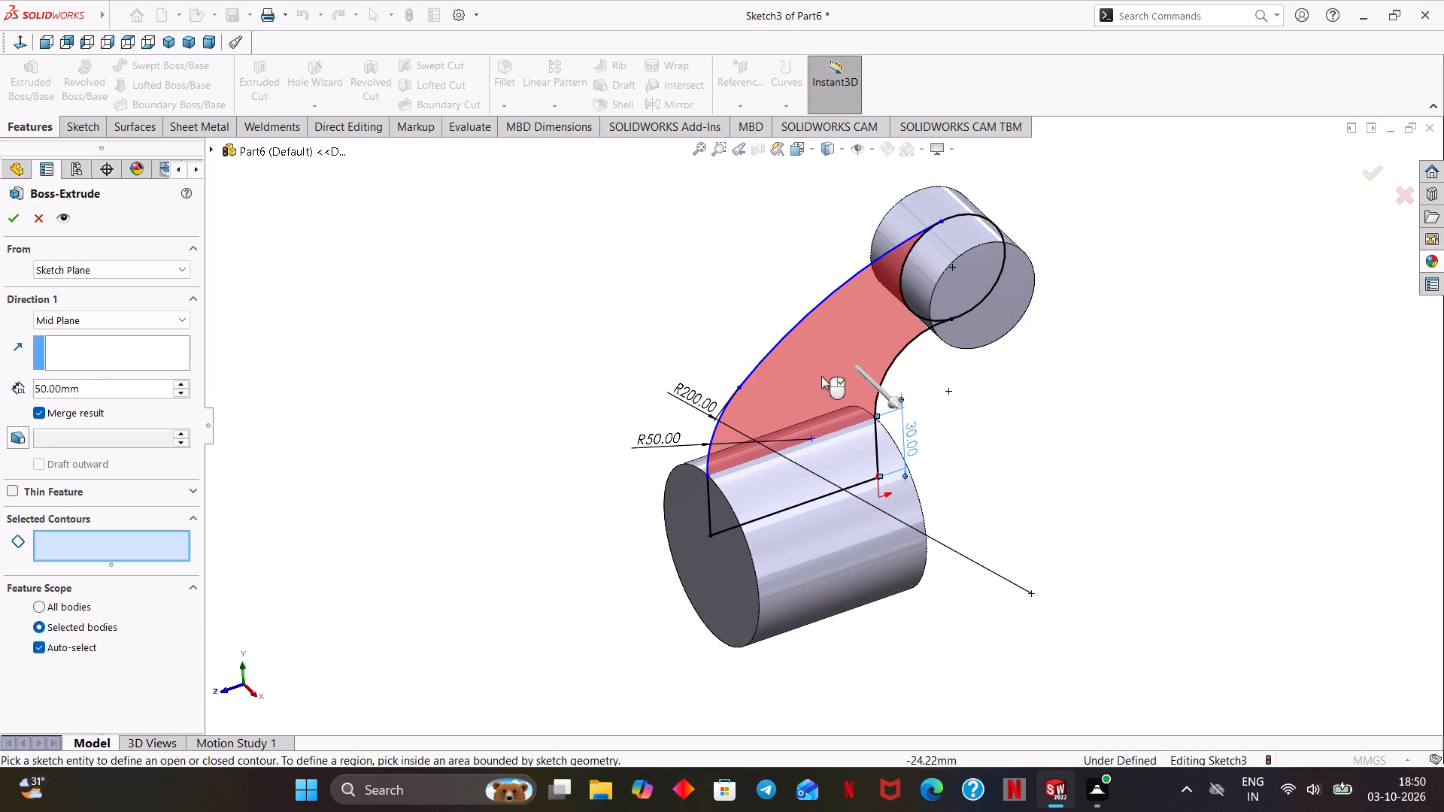
left_click(821, 376)
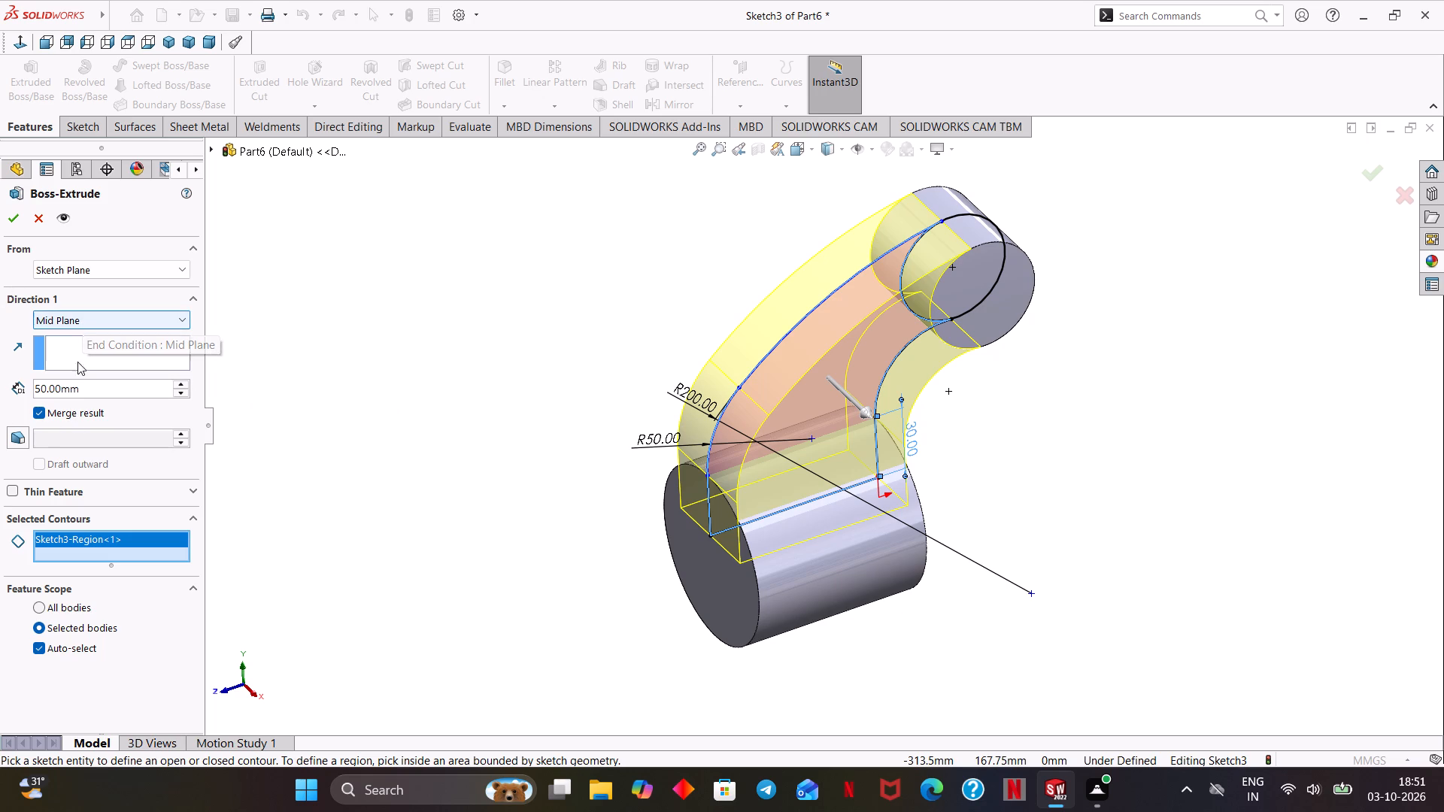
left_click_drag(88, 386, 8, 396)
type("20")
key("Return")
middle_click_drag(381, 429, 390, 427)
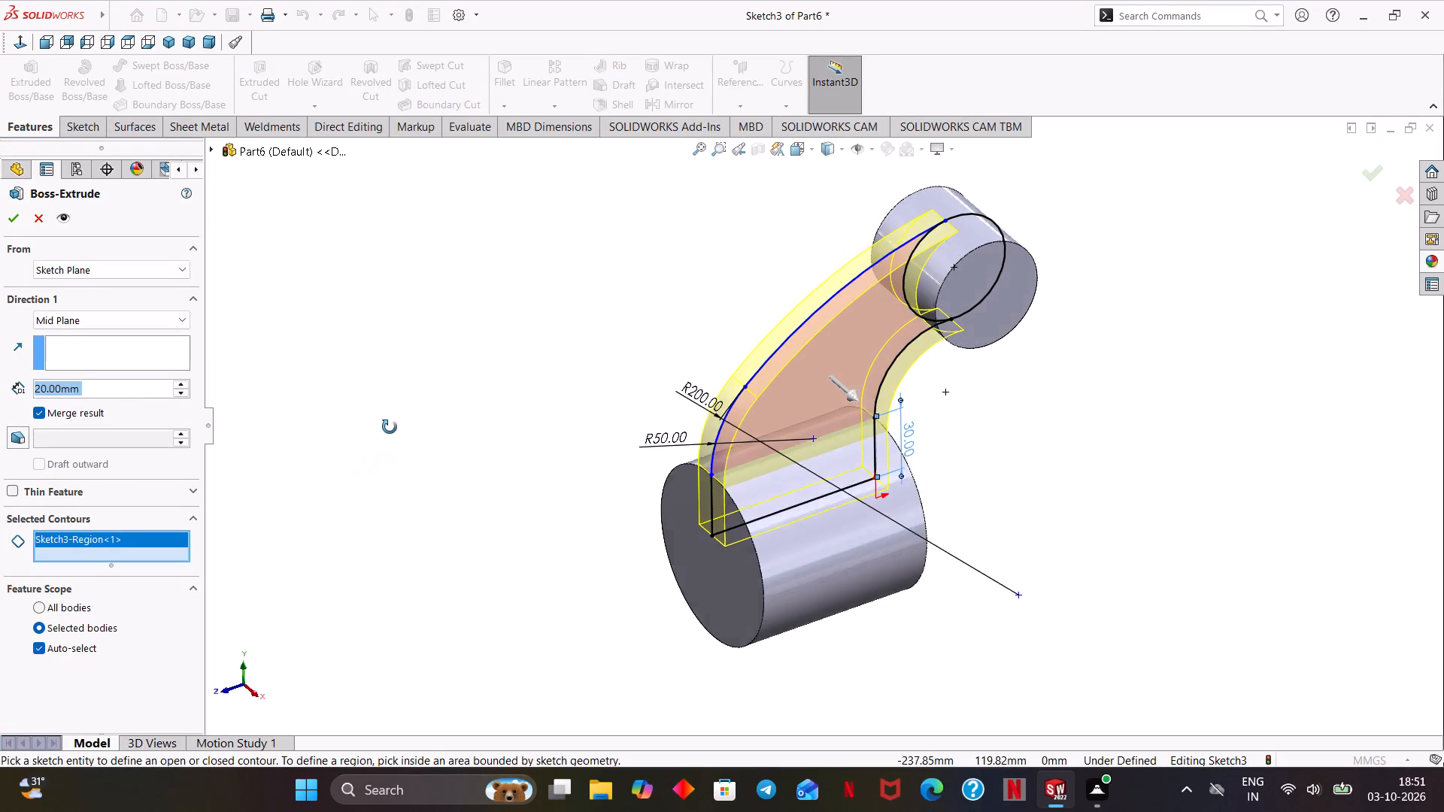
middle_click_drag(390, 427, 404, 422)
left_click(17, 216)
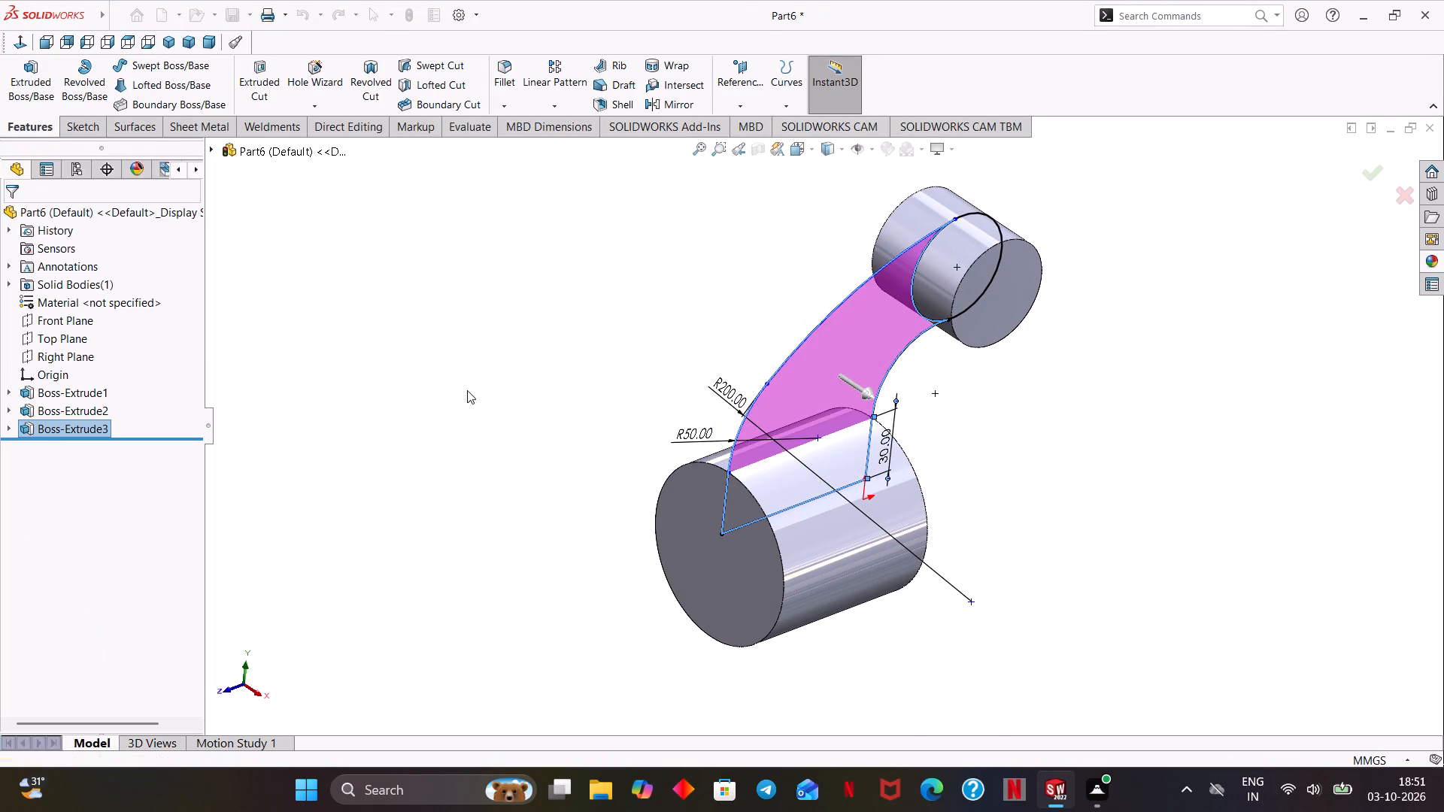
left_click(470, 413)
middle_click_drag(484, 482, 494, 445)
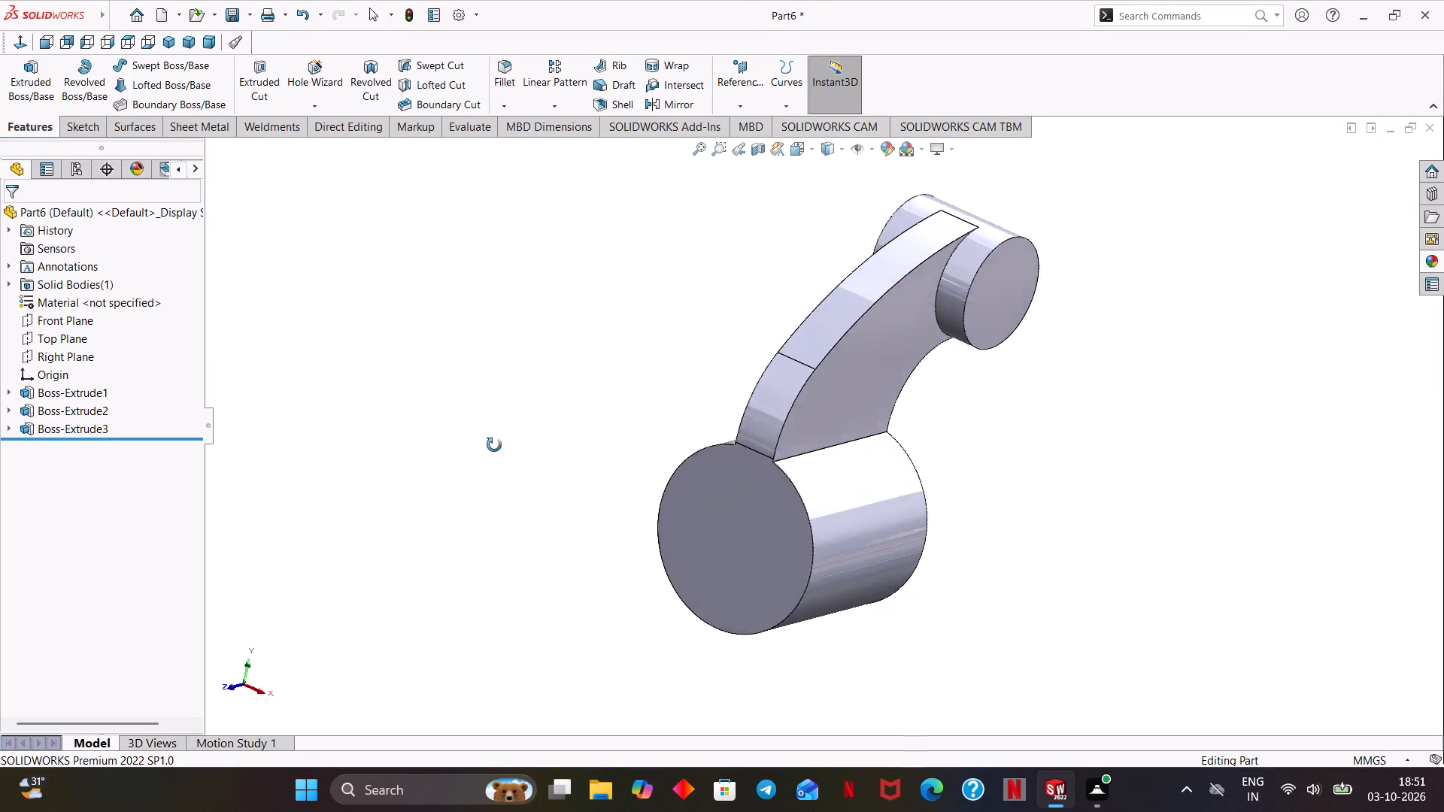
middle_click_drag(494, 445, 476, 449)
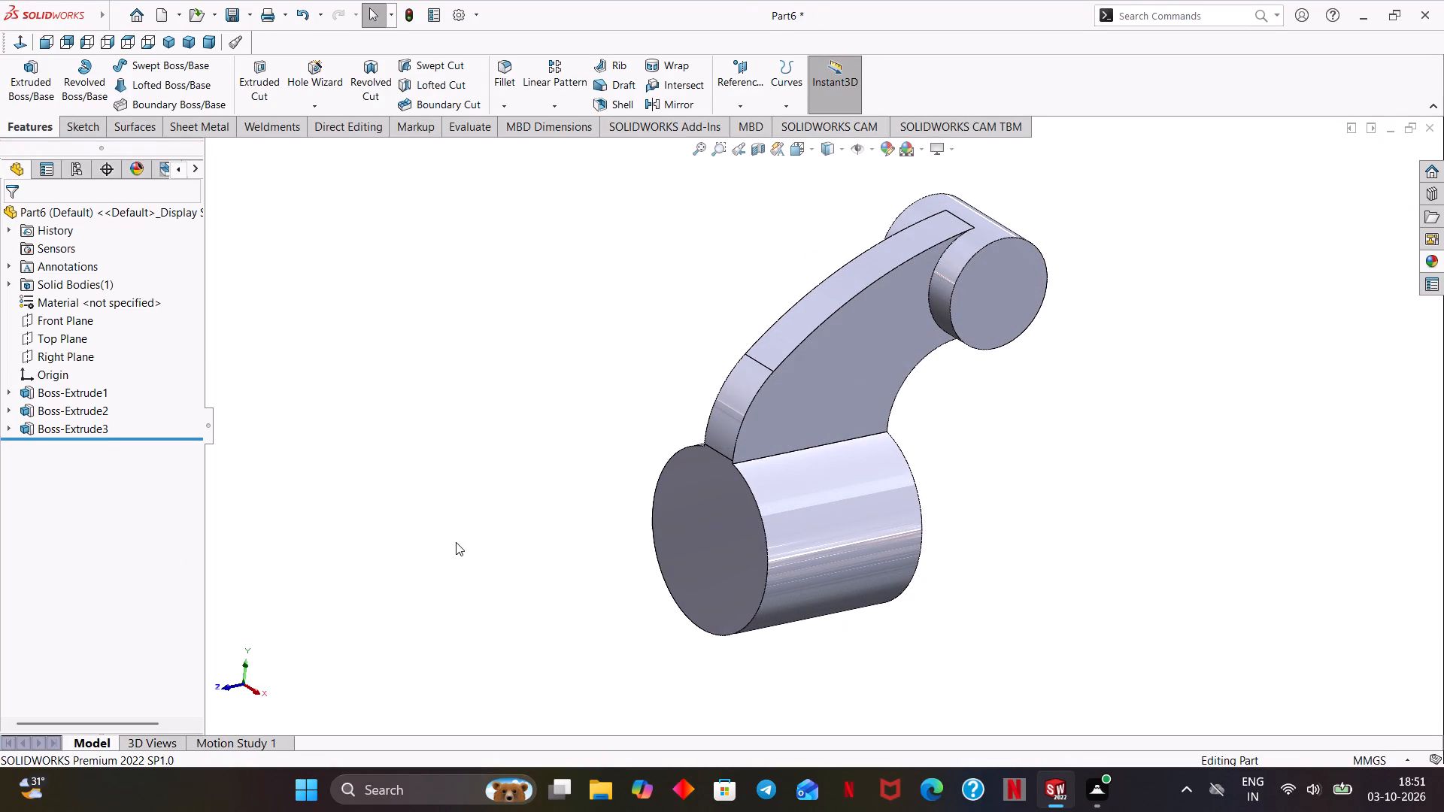
Sketch a circle about 43 mm in diameter, centred on the origin, on the large cylinder's front end face.
left_click(730, 547)
left_click(802, 504)
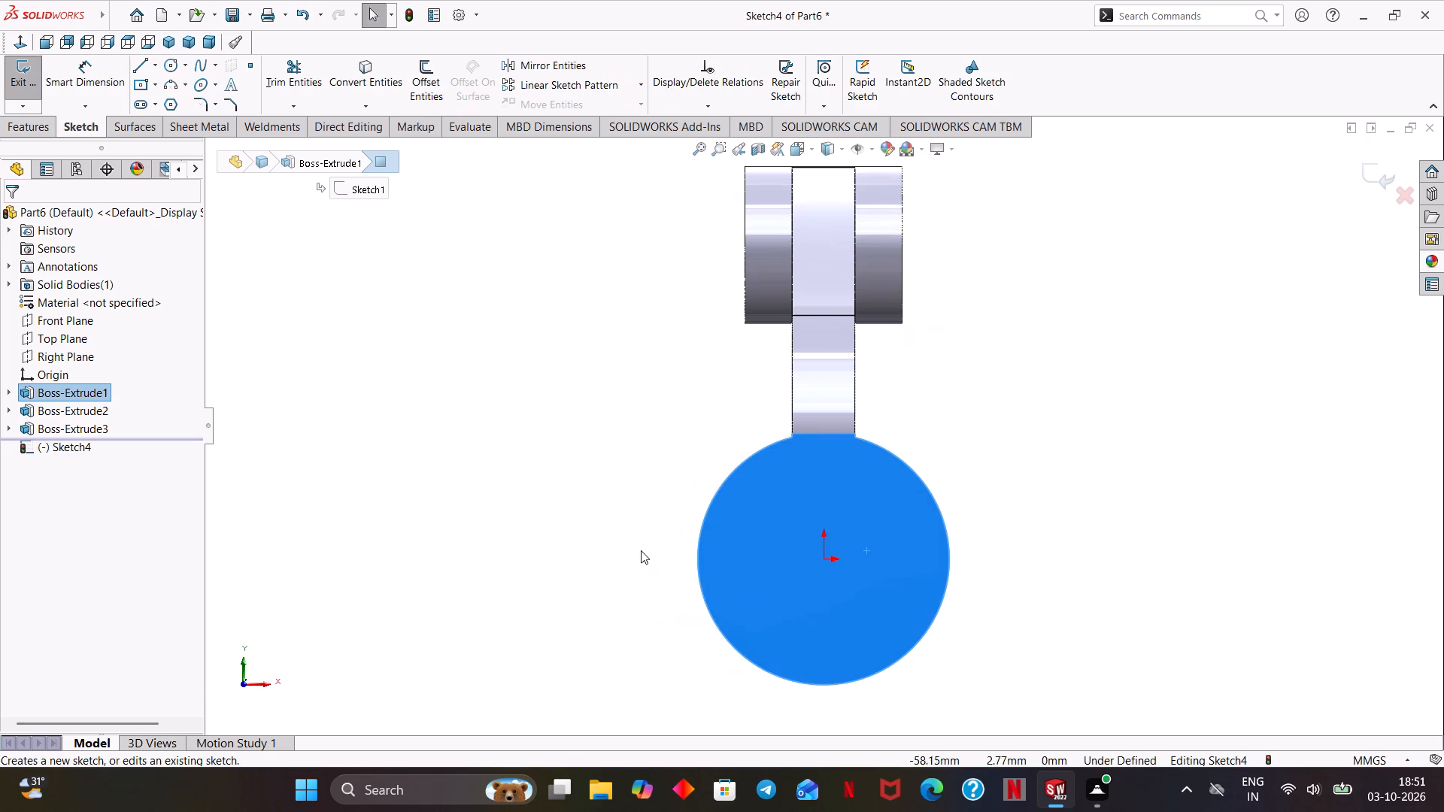
left_click(501, 548)
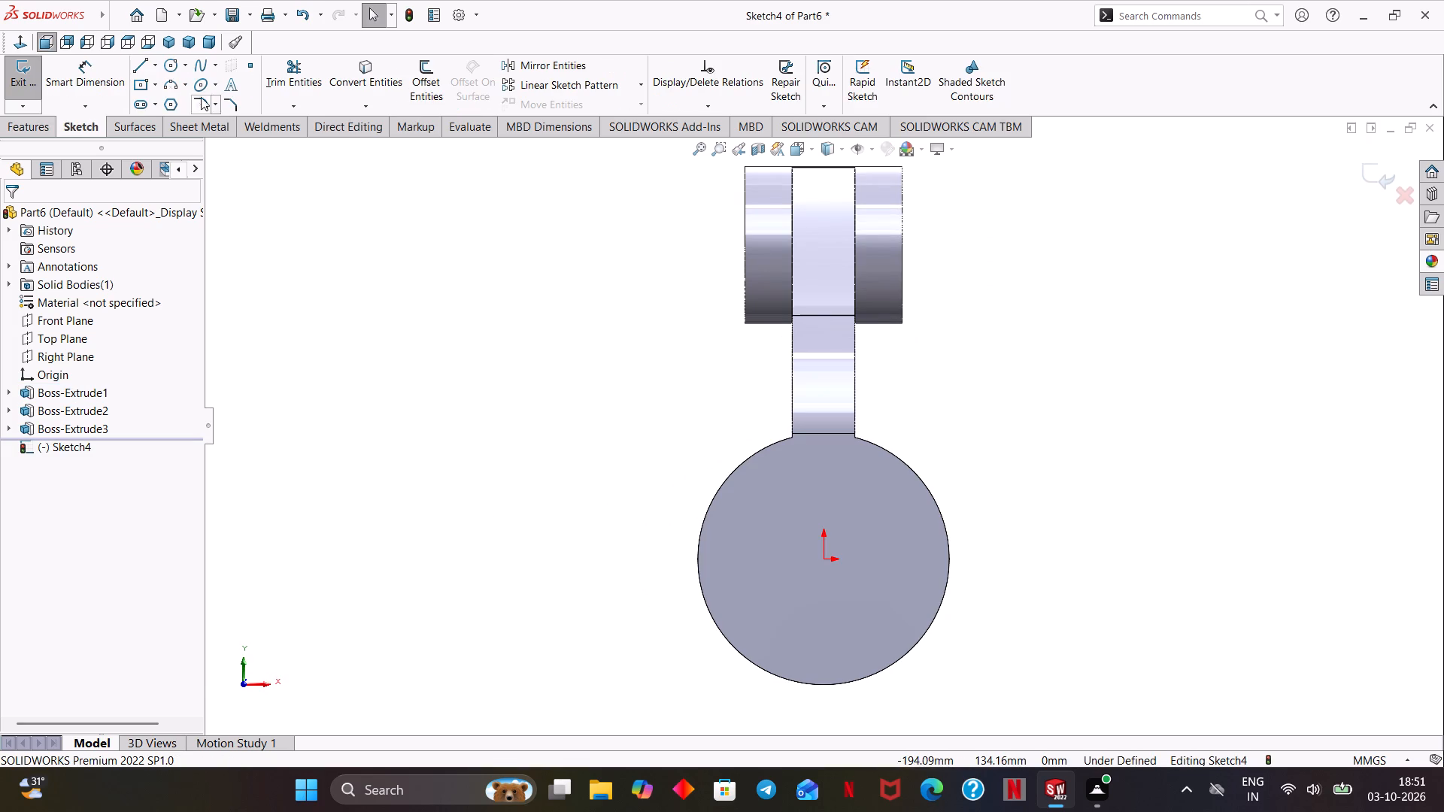
left_click(171, 65)
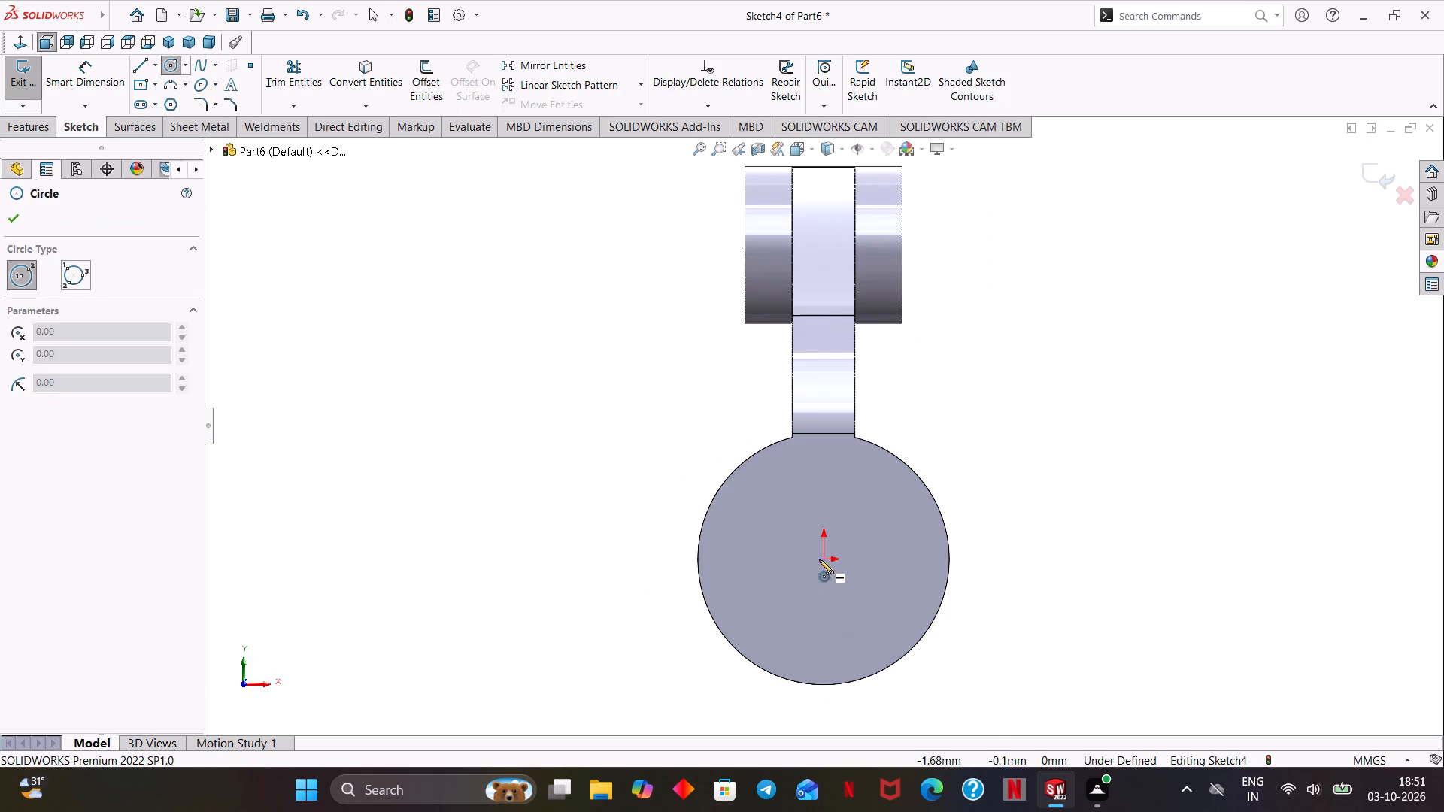
left_click(822, 559)
left_click(890, 574)
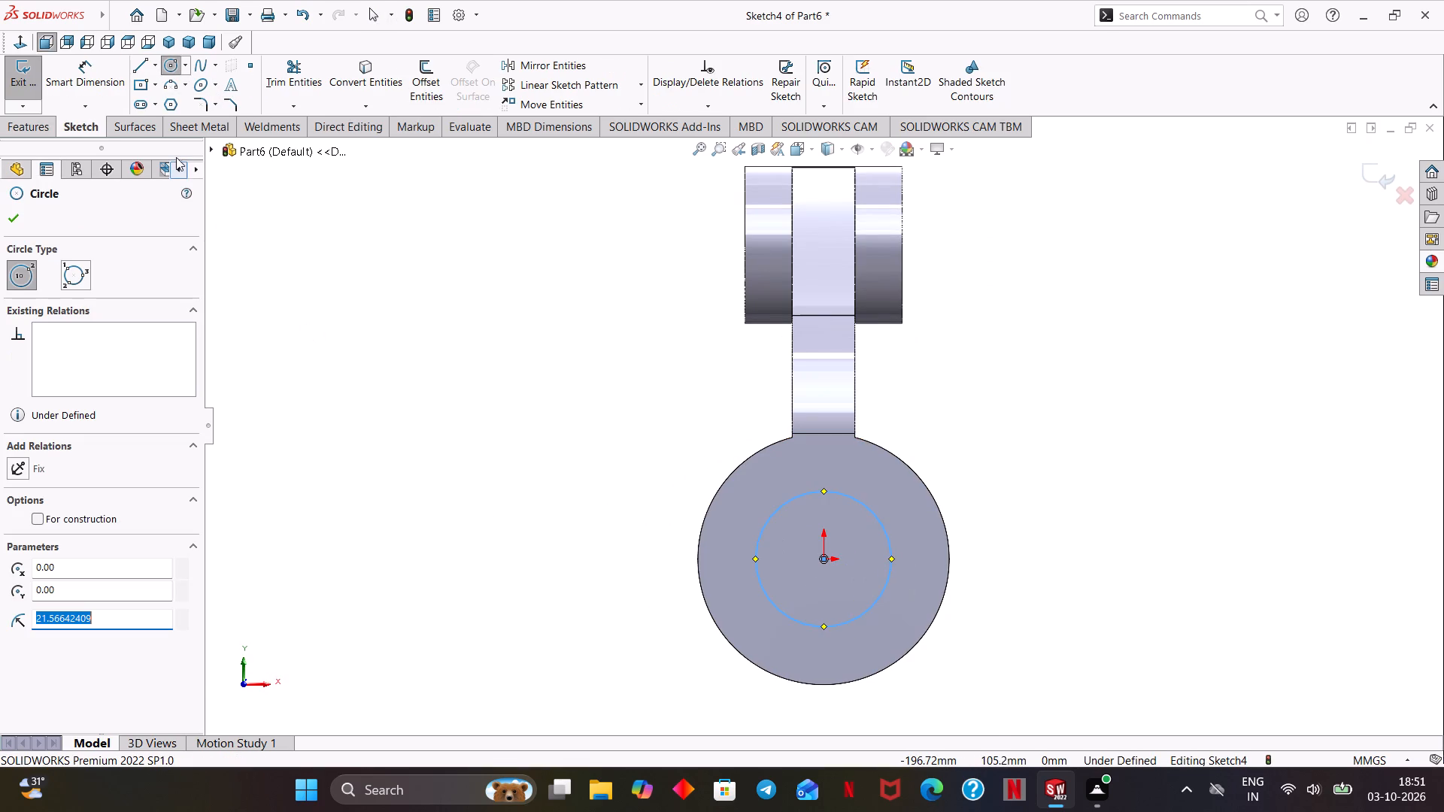
Dimension the circle on the large cylinder's end face to a 50 mm diameter.
left_click(78, 86)
left_click(776, 508)
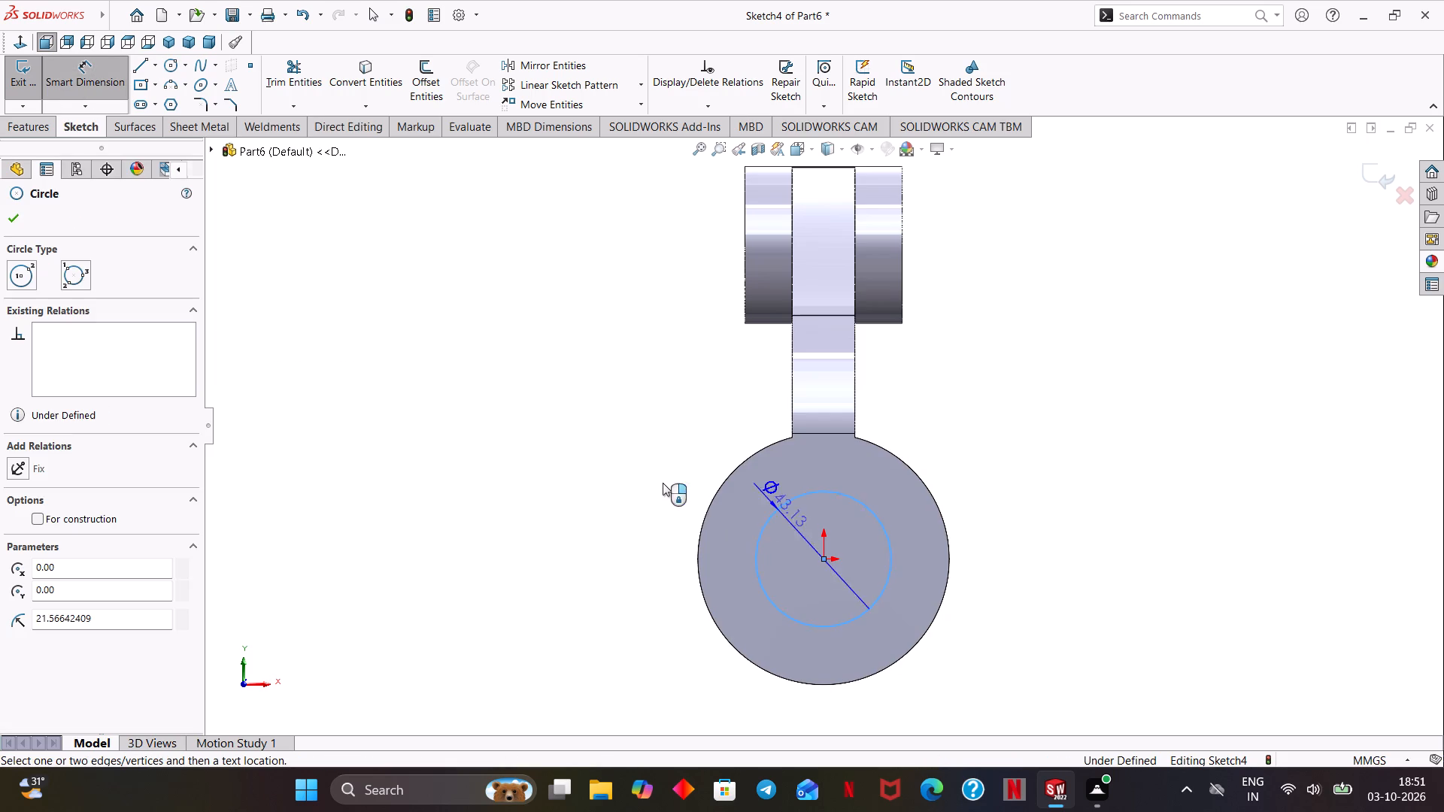
left_click(645, 469)
type("50")
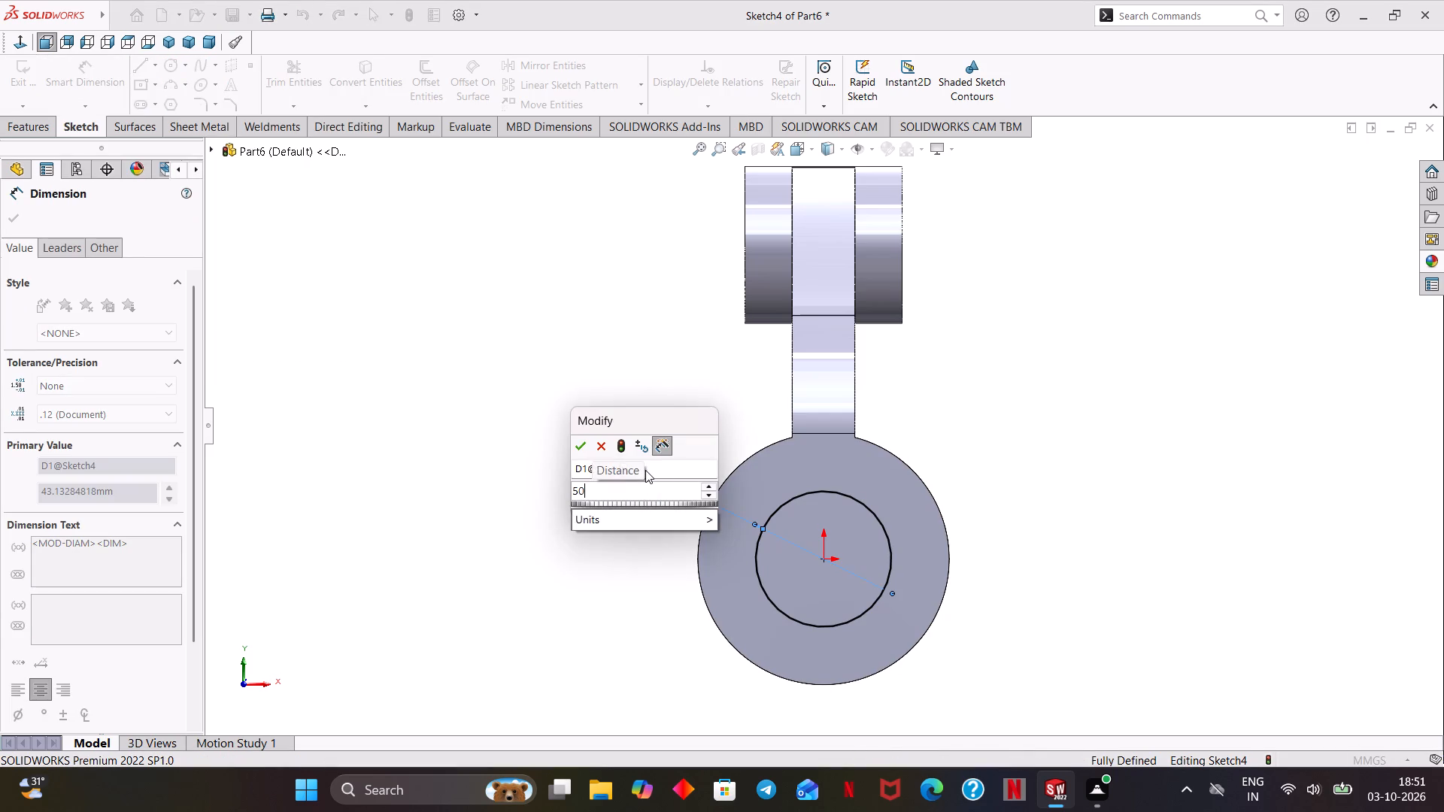
key("Return")
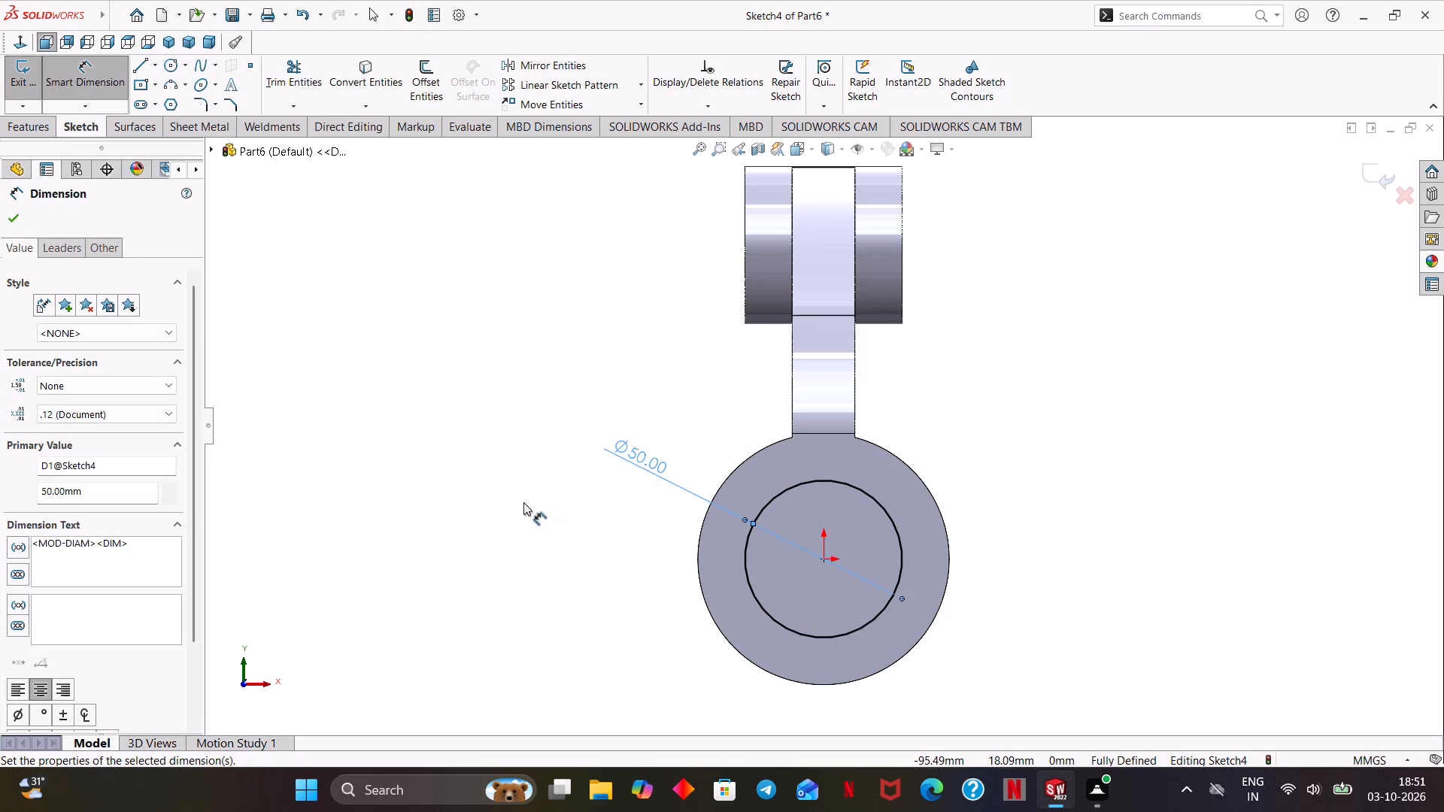
left_click(523, 502)
Cut the 50 mm circle through the large cylinder as a Blind extruded cut 80 mm deep.
left_click(44, 131)
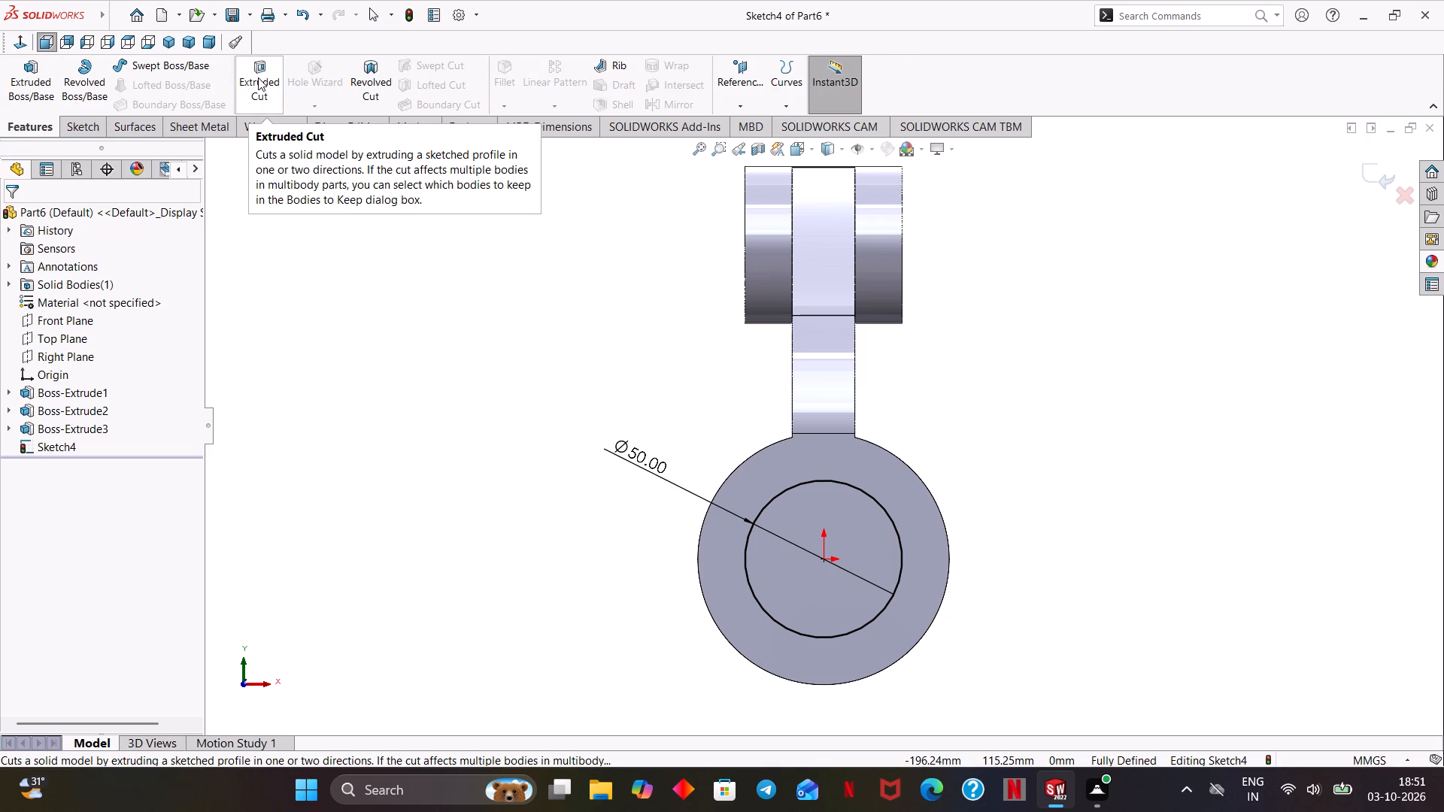
left_click(258, 77)
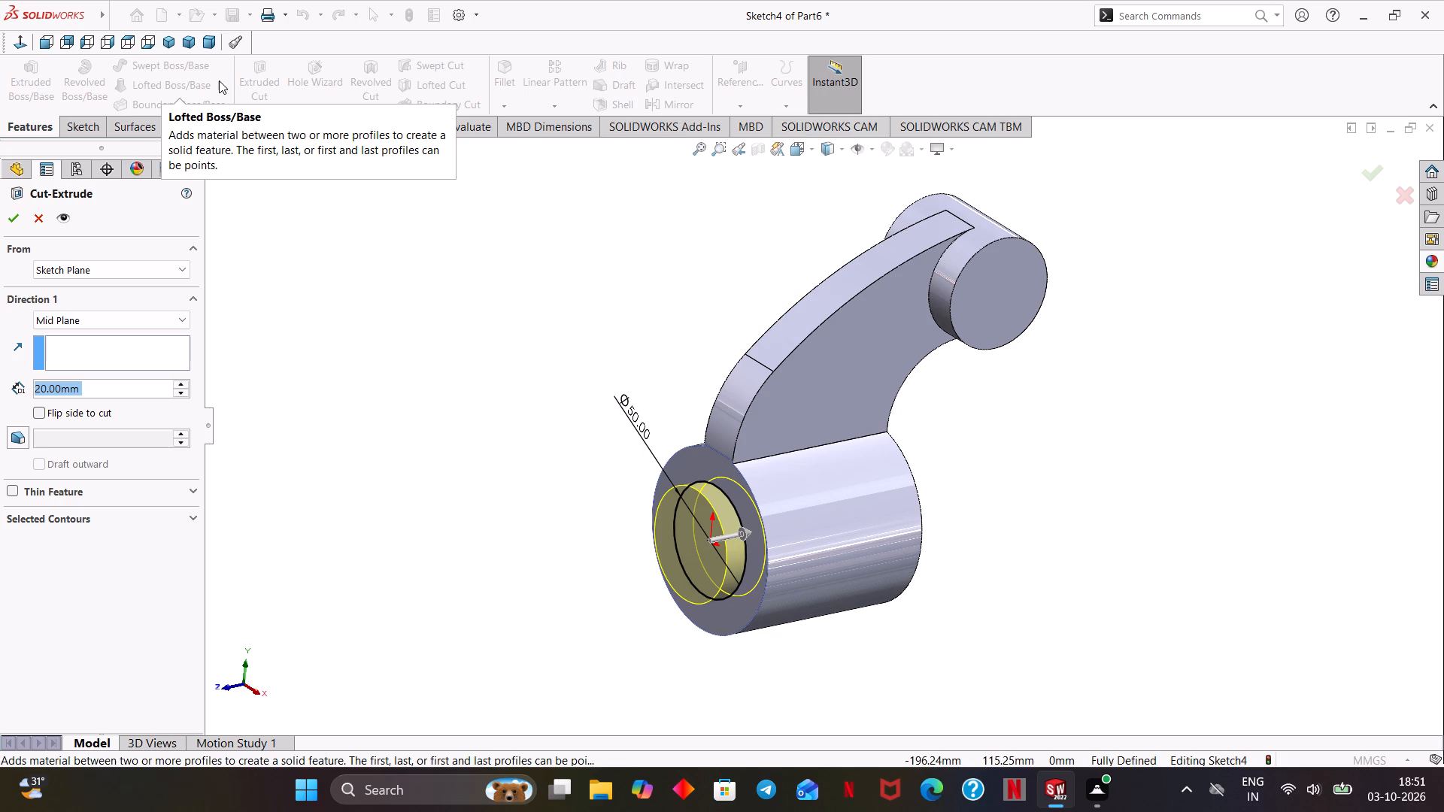
left_click(132, 317)
left_click(105, 335)
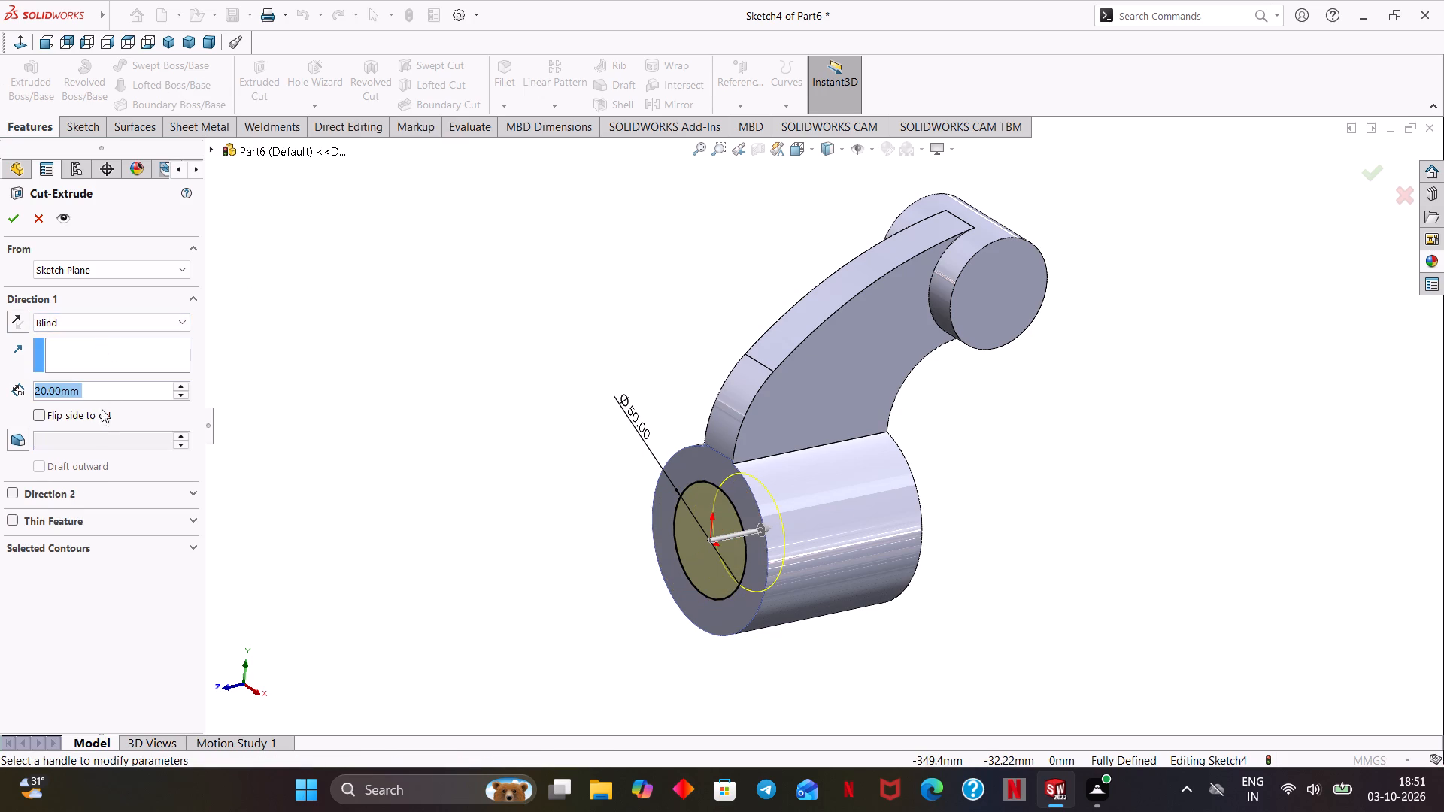
type("80")
key("Return")
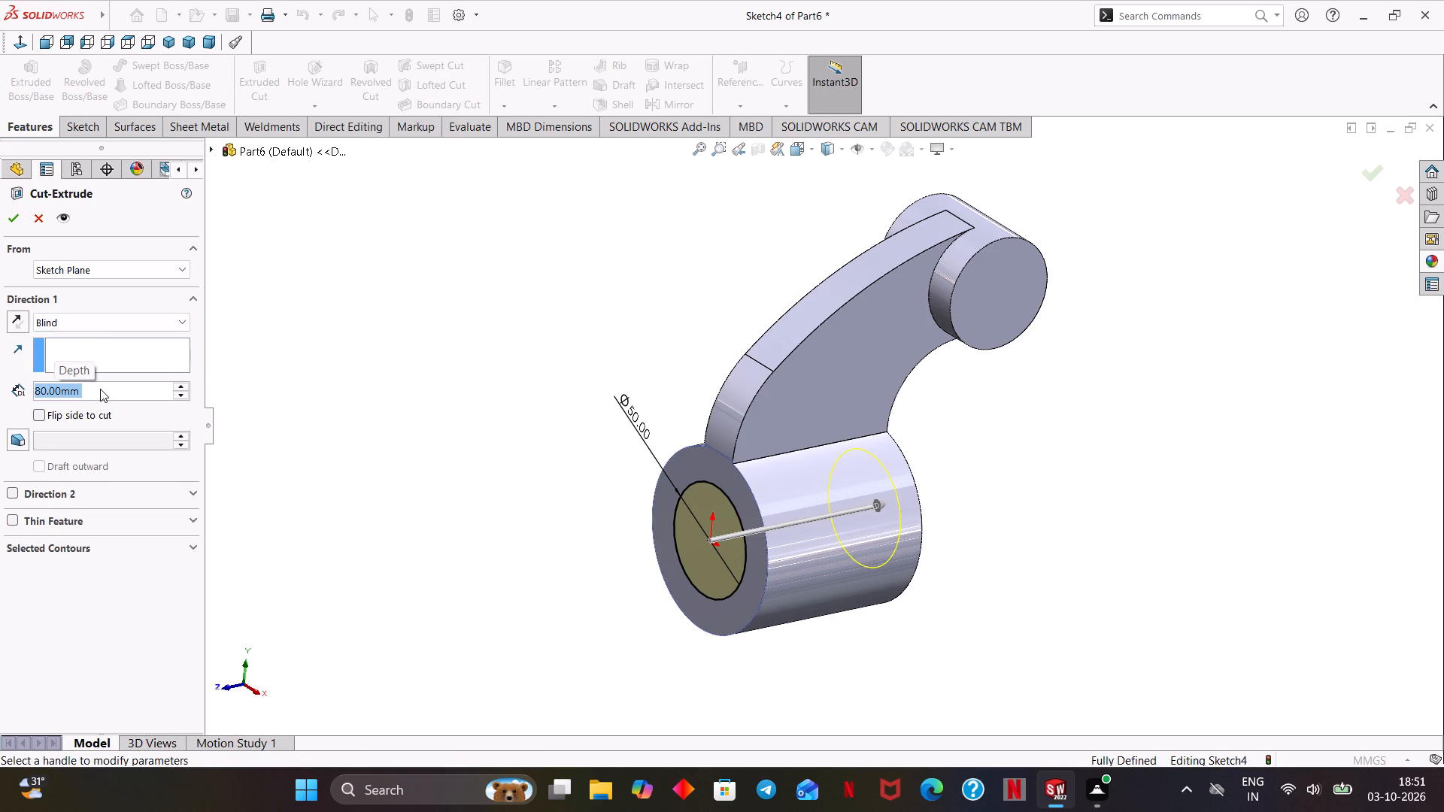
middle_click_drag(493, 635, 427, 636)
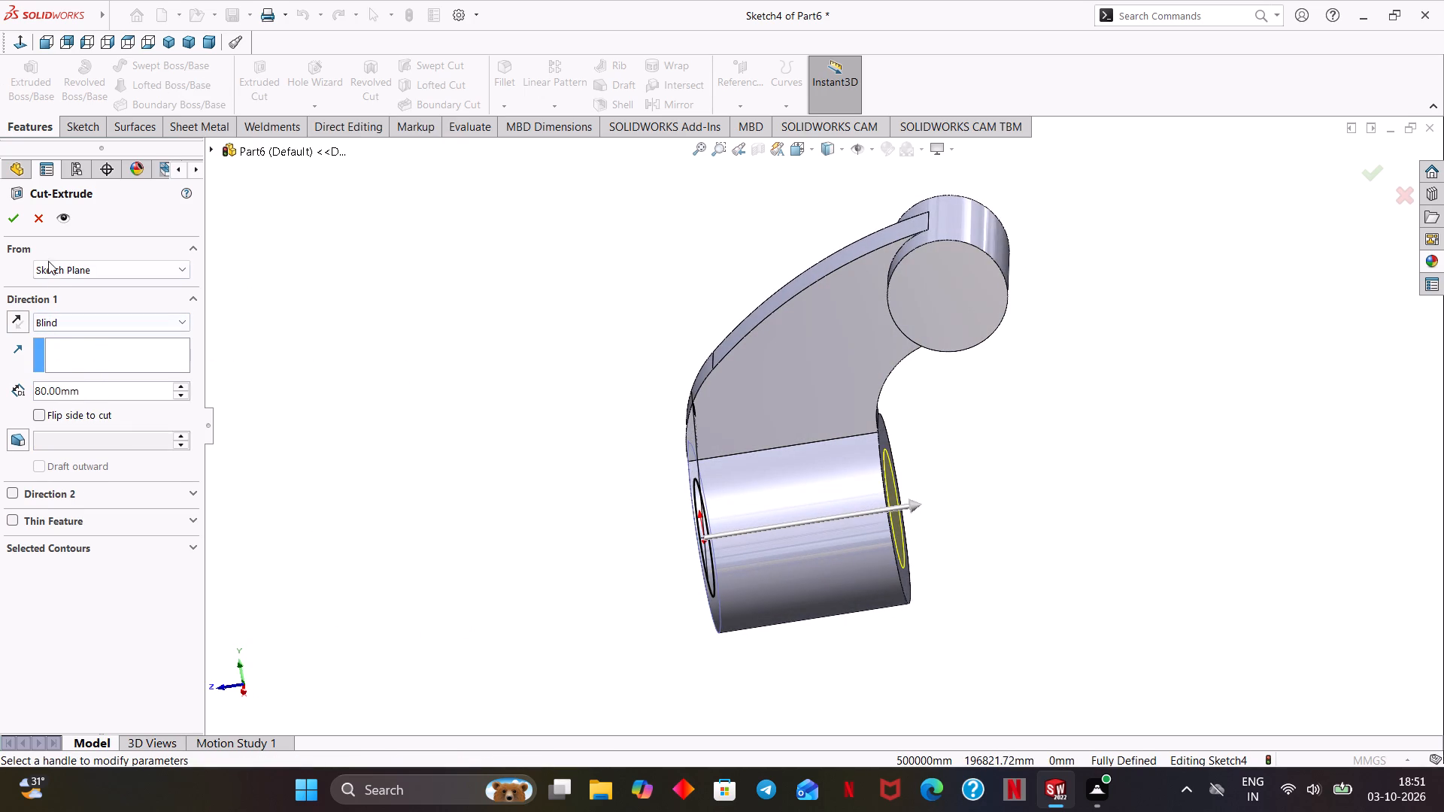
left_click(15, 223)
left_click(1036, 577)
Sketch a circle about 21 mm in diameter, concentric with the small upper cylinder, on that cylinder's end face.
middle_click_drag(1003, 584, 973, 594)
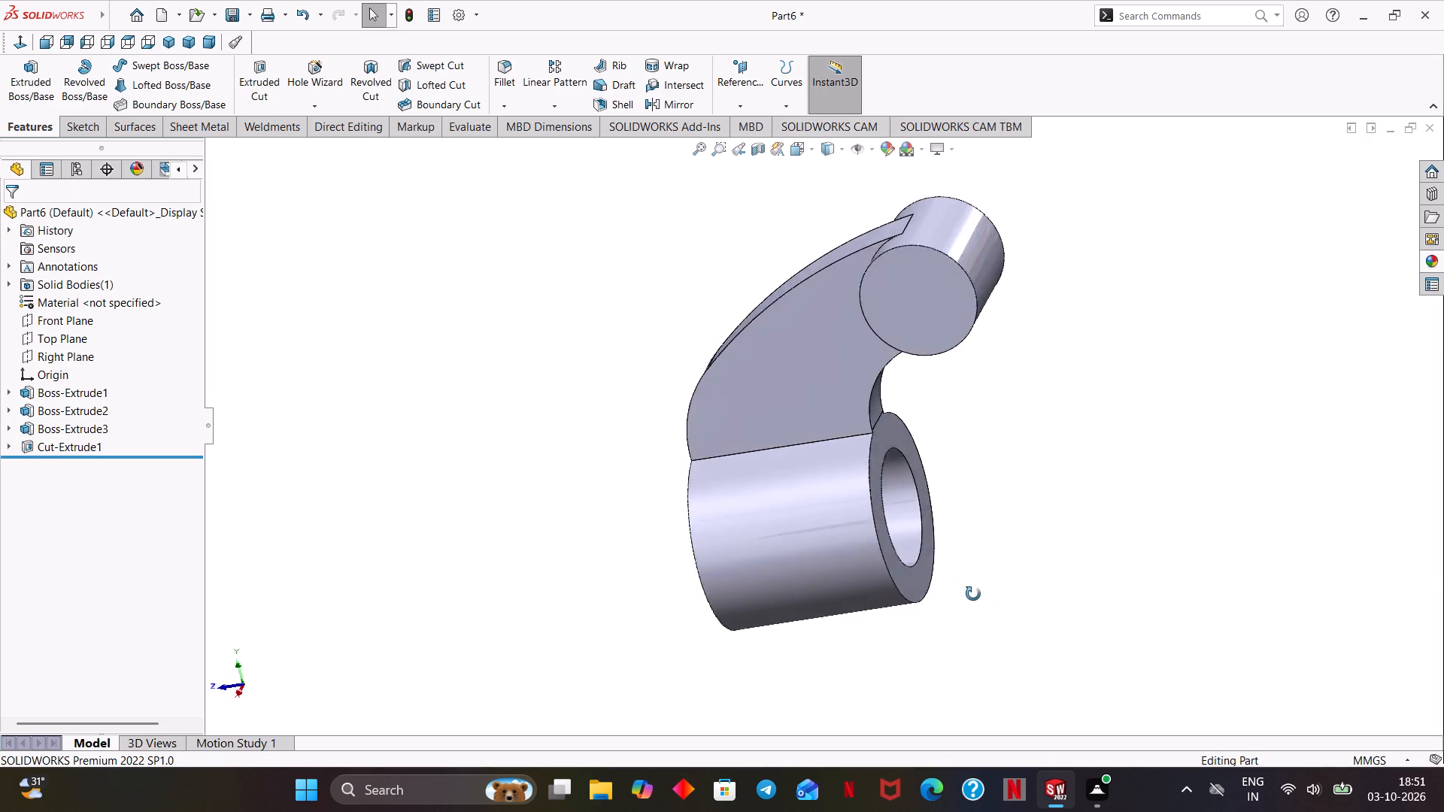
middle_click_drag(973, 594, 1105, 527)
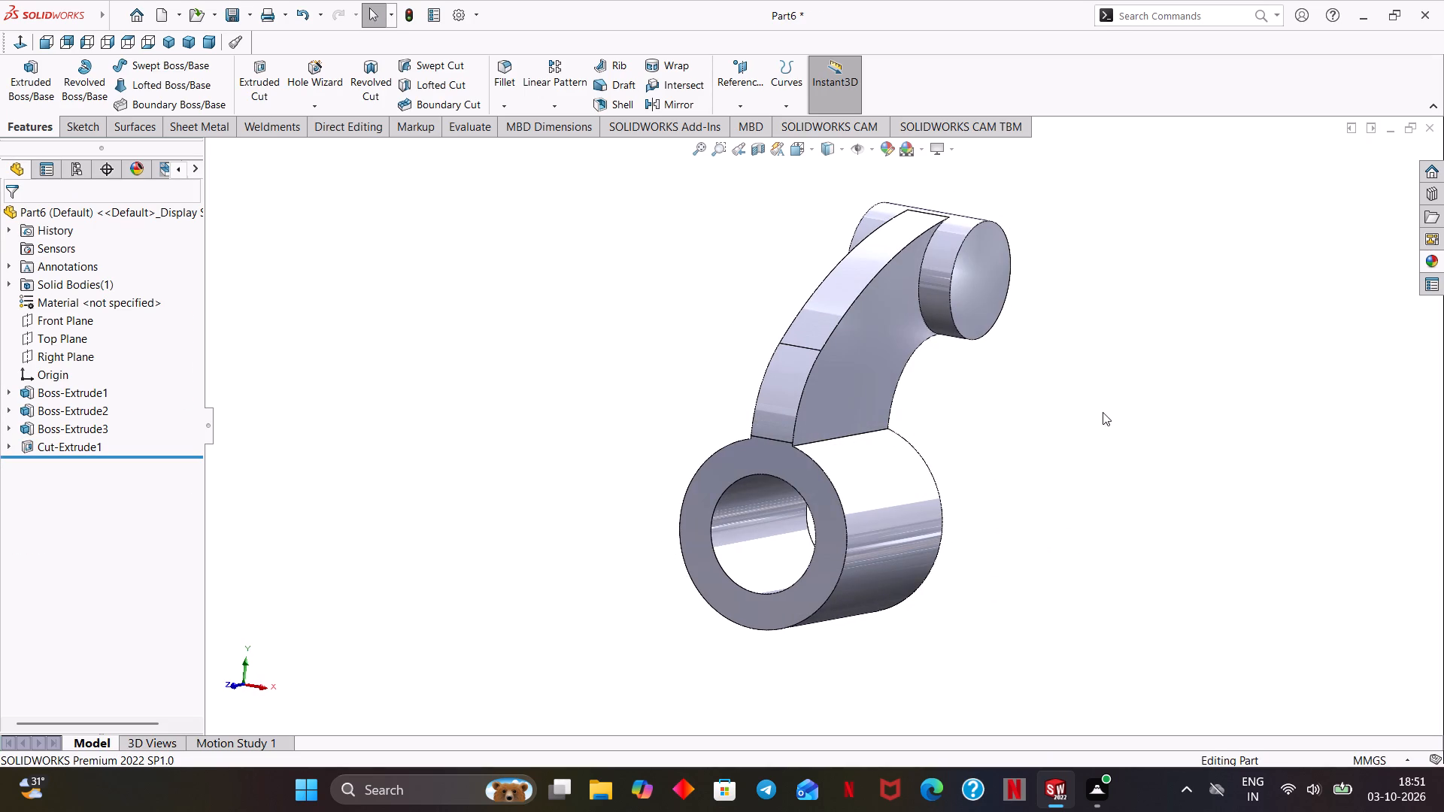
middle_click_drag(1102, 412, 1067, 418)
left_click(991, 275)
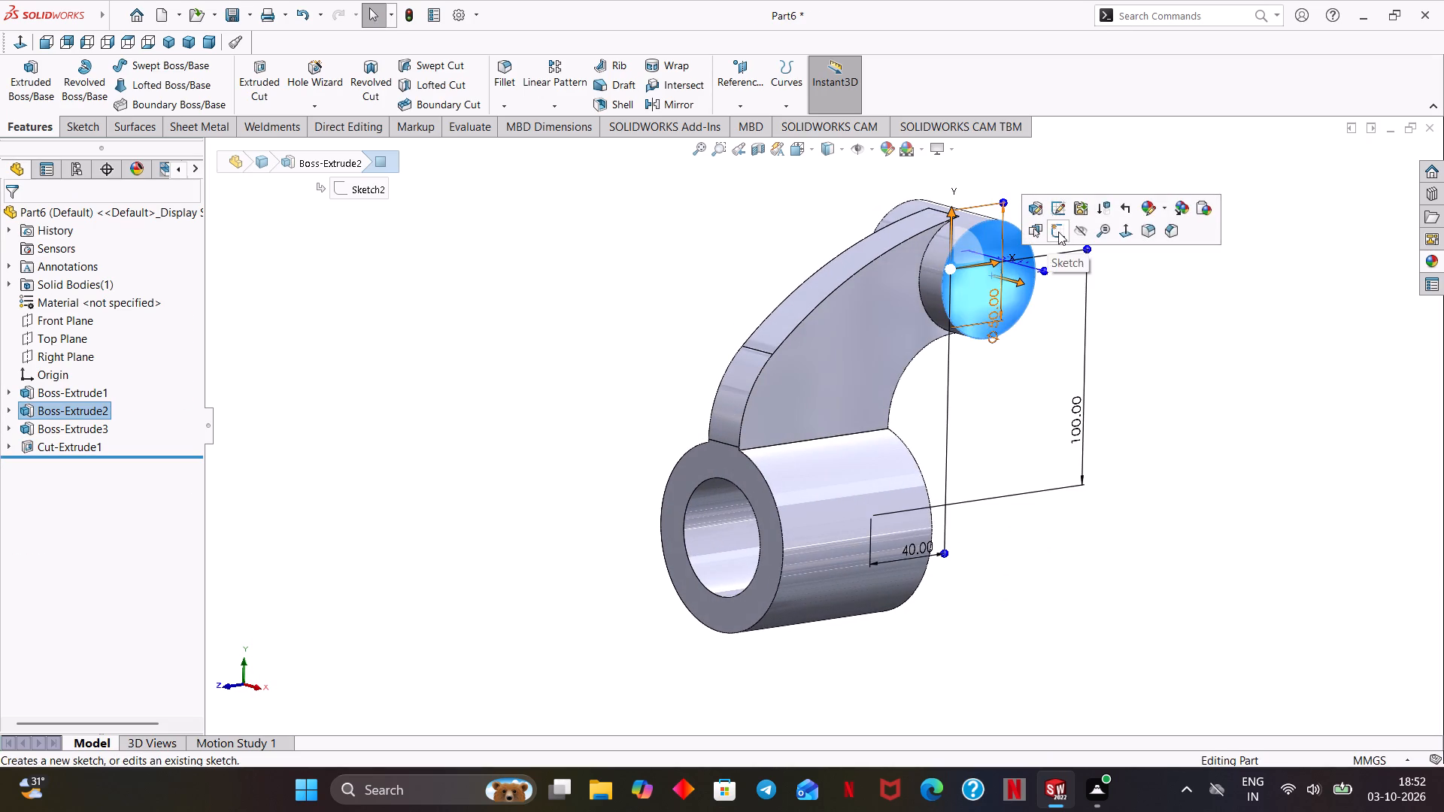
left_click(1058, 232)
left_click(1053, 402)
scroll(1054, 392, "up", 1)
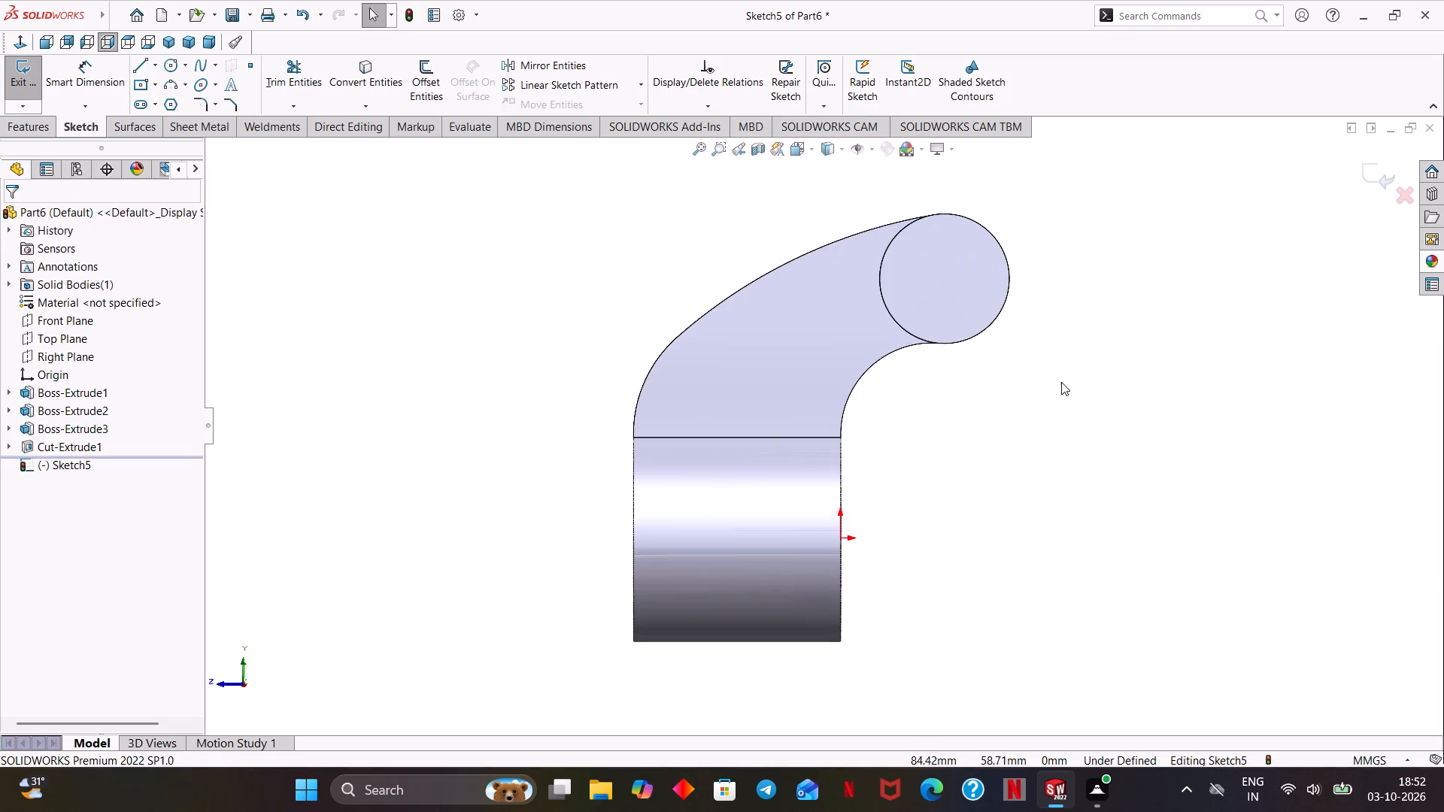
middle_click_drag(1062, 382, 1010, 438, "ctrl")
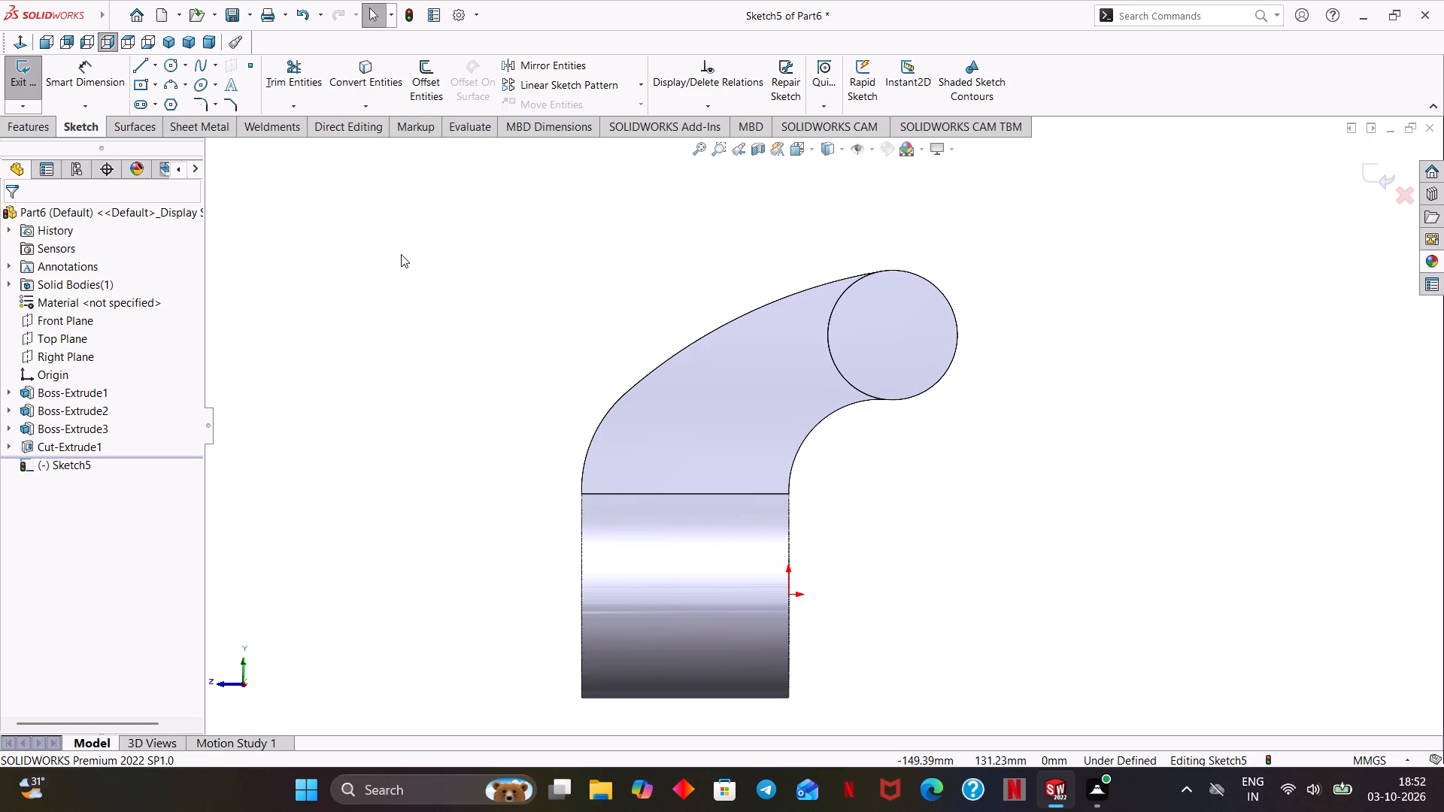
left_click(174, 70)
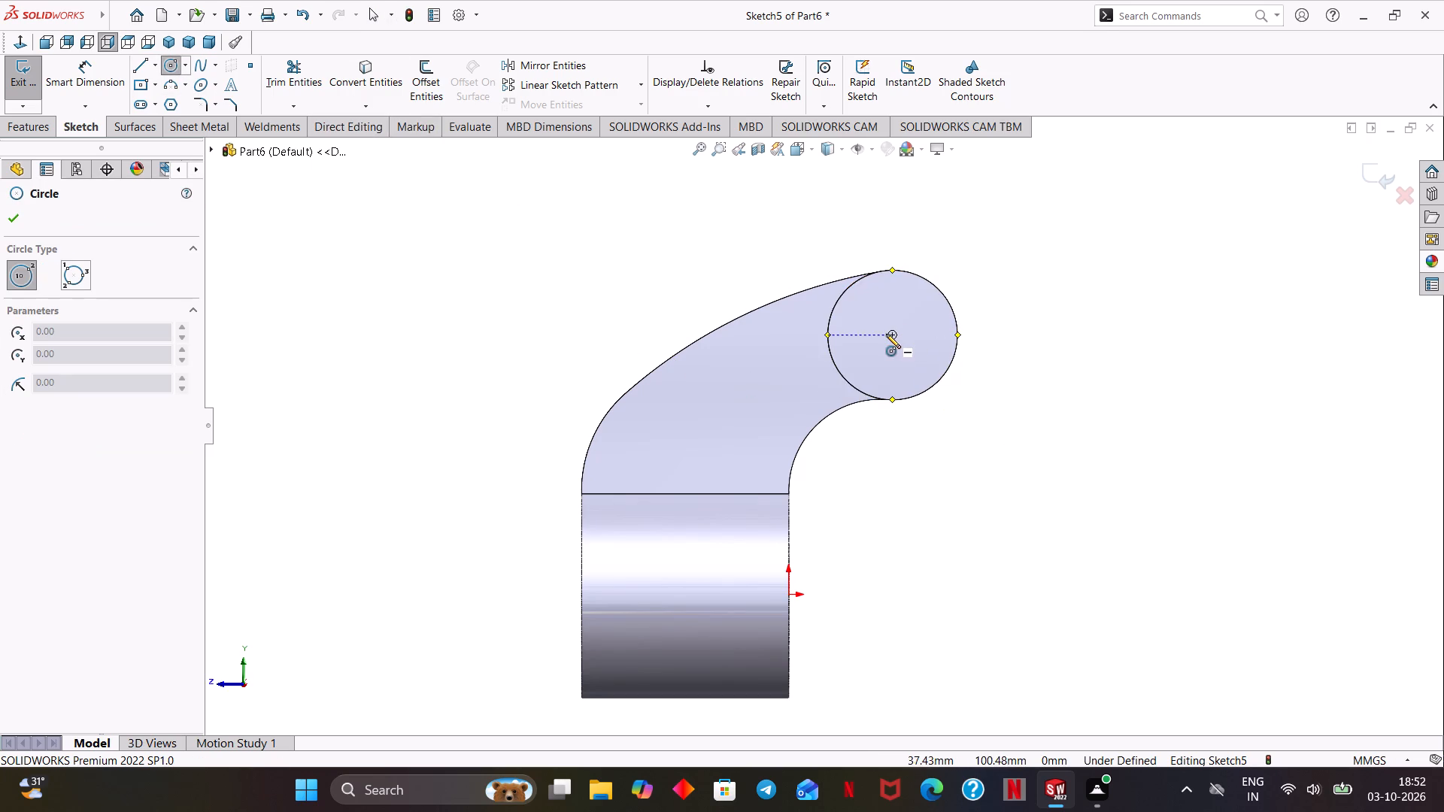
left_click(888, 334)
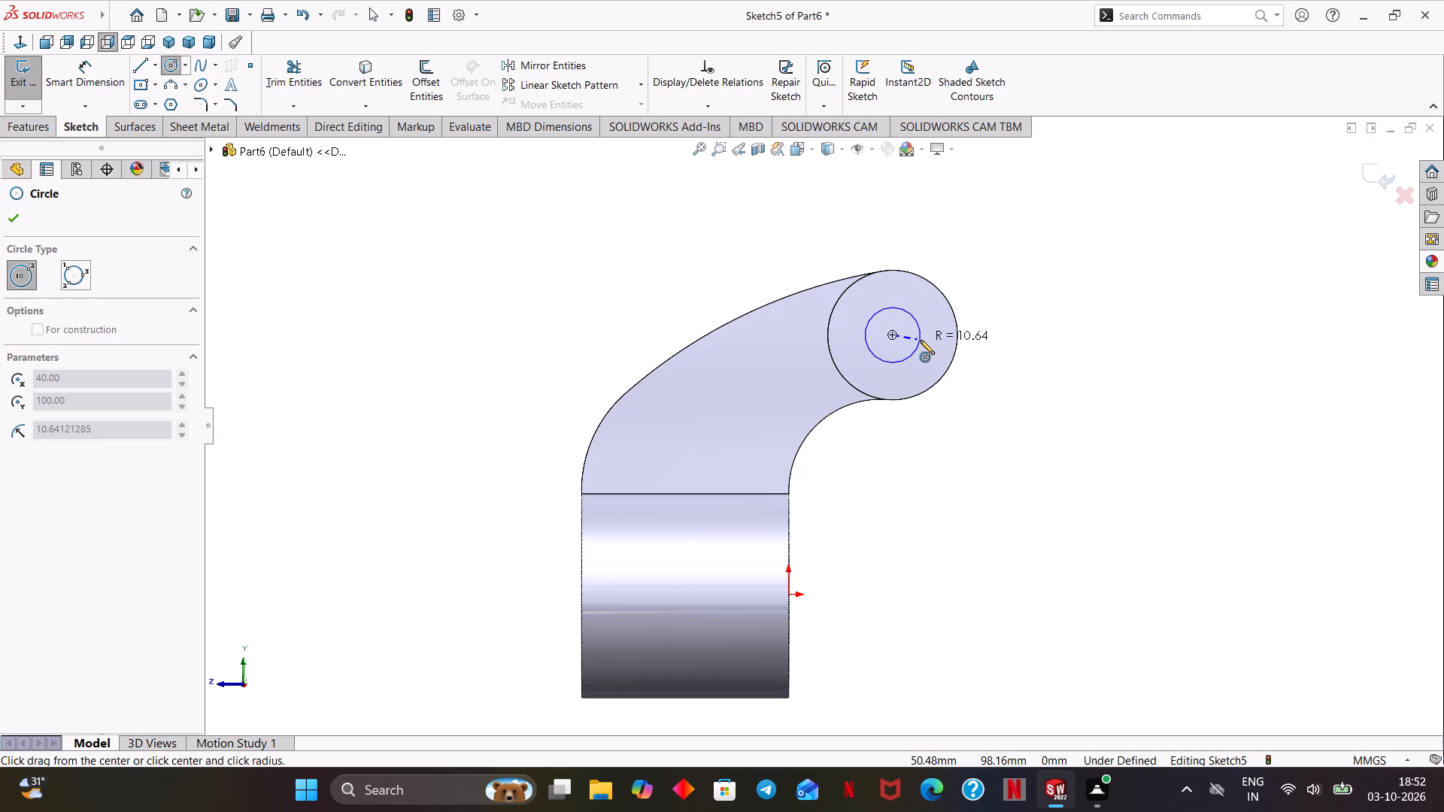
left_click(920, 340)
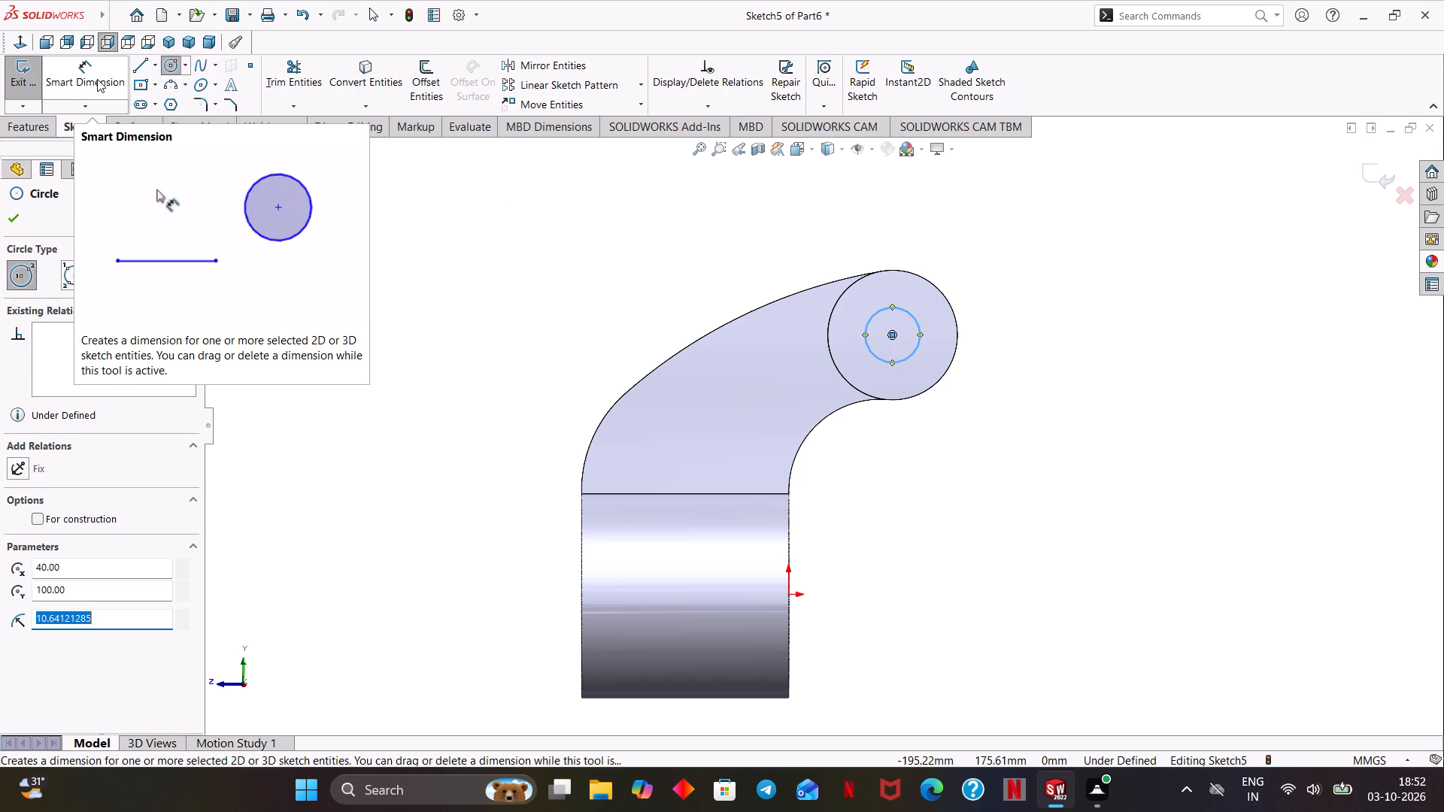
Dimension the circle on the small cylinder's end face to a 30 mm diameter.
left_click(97, 79)
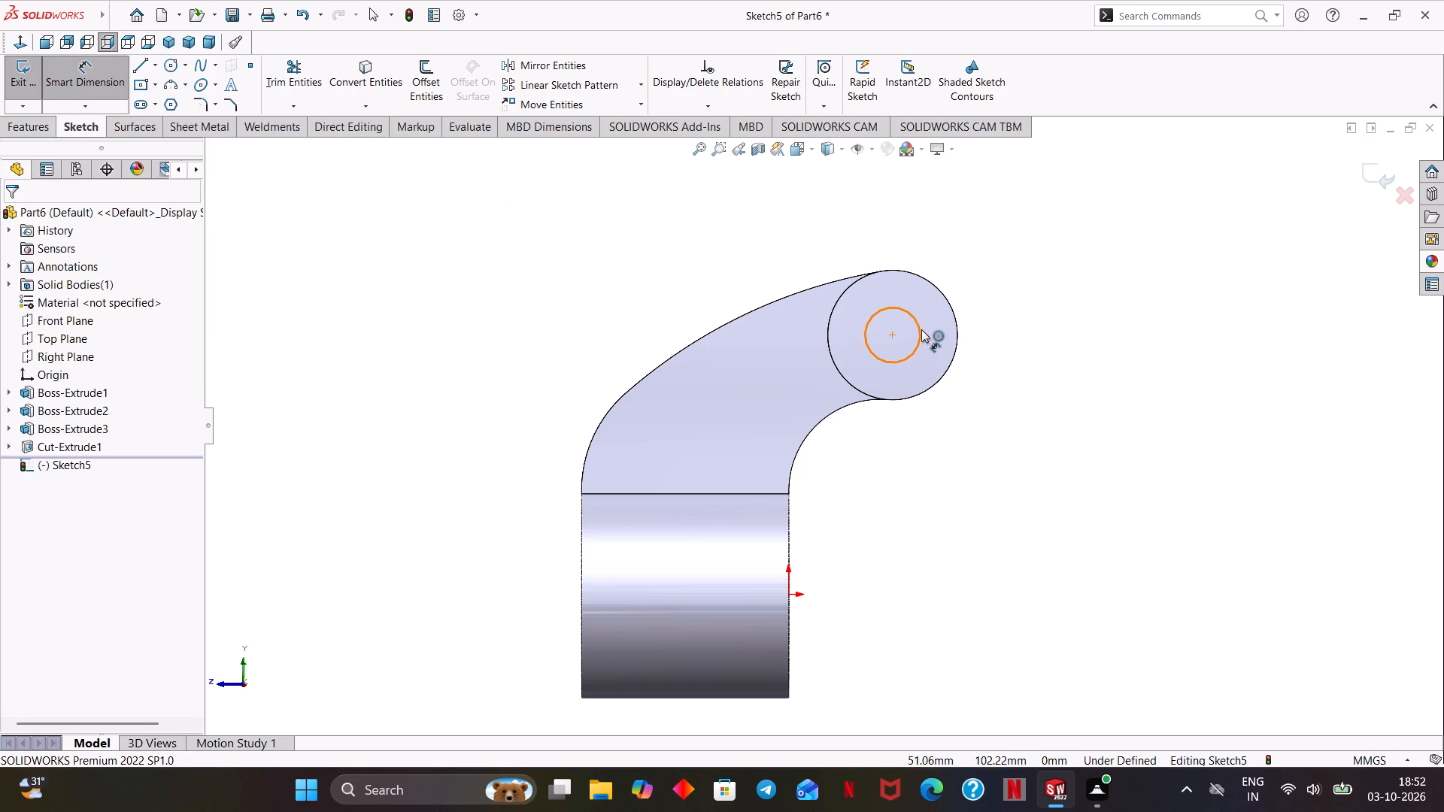
left_click(921, 329)
left_click(982, 273)
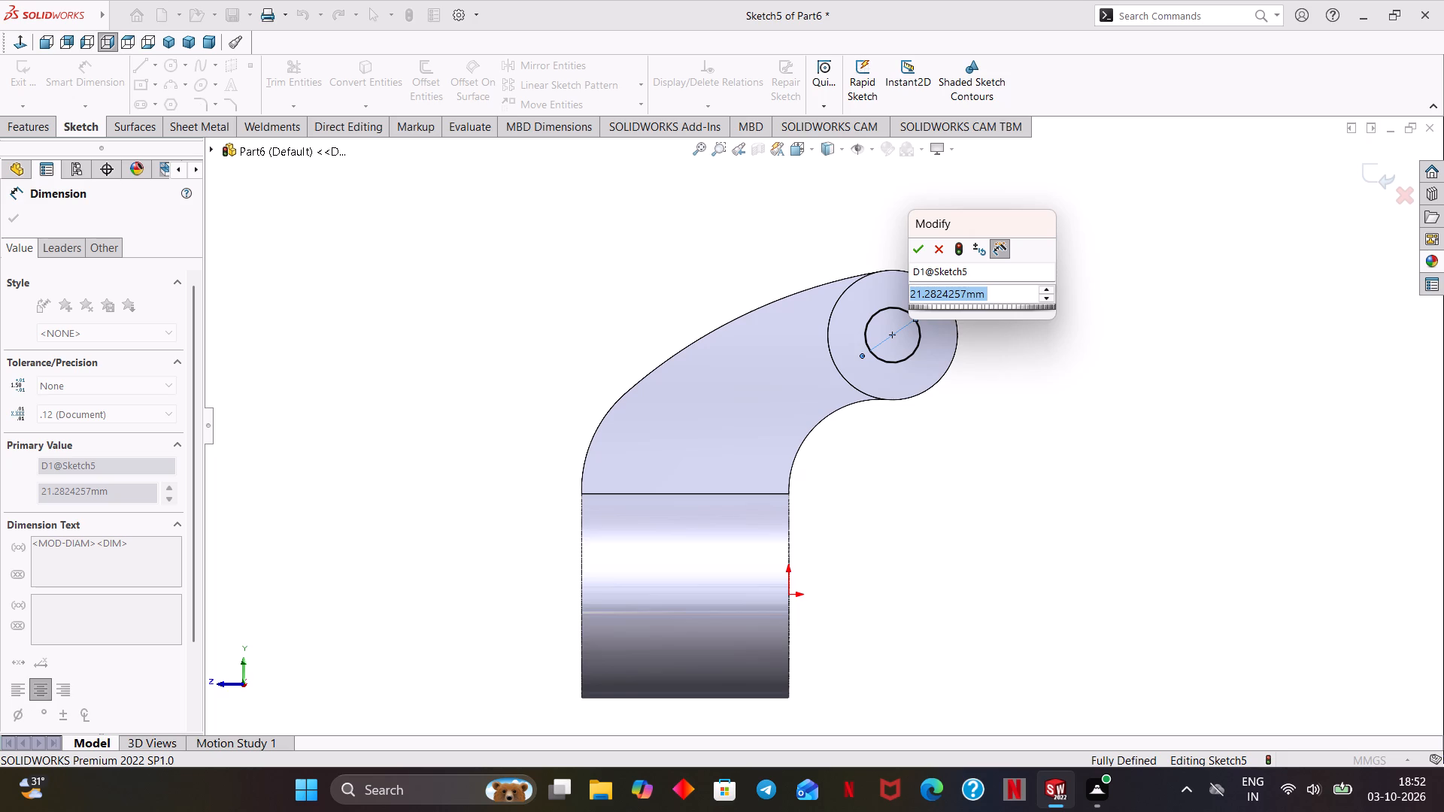
type("30")
key("Return")
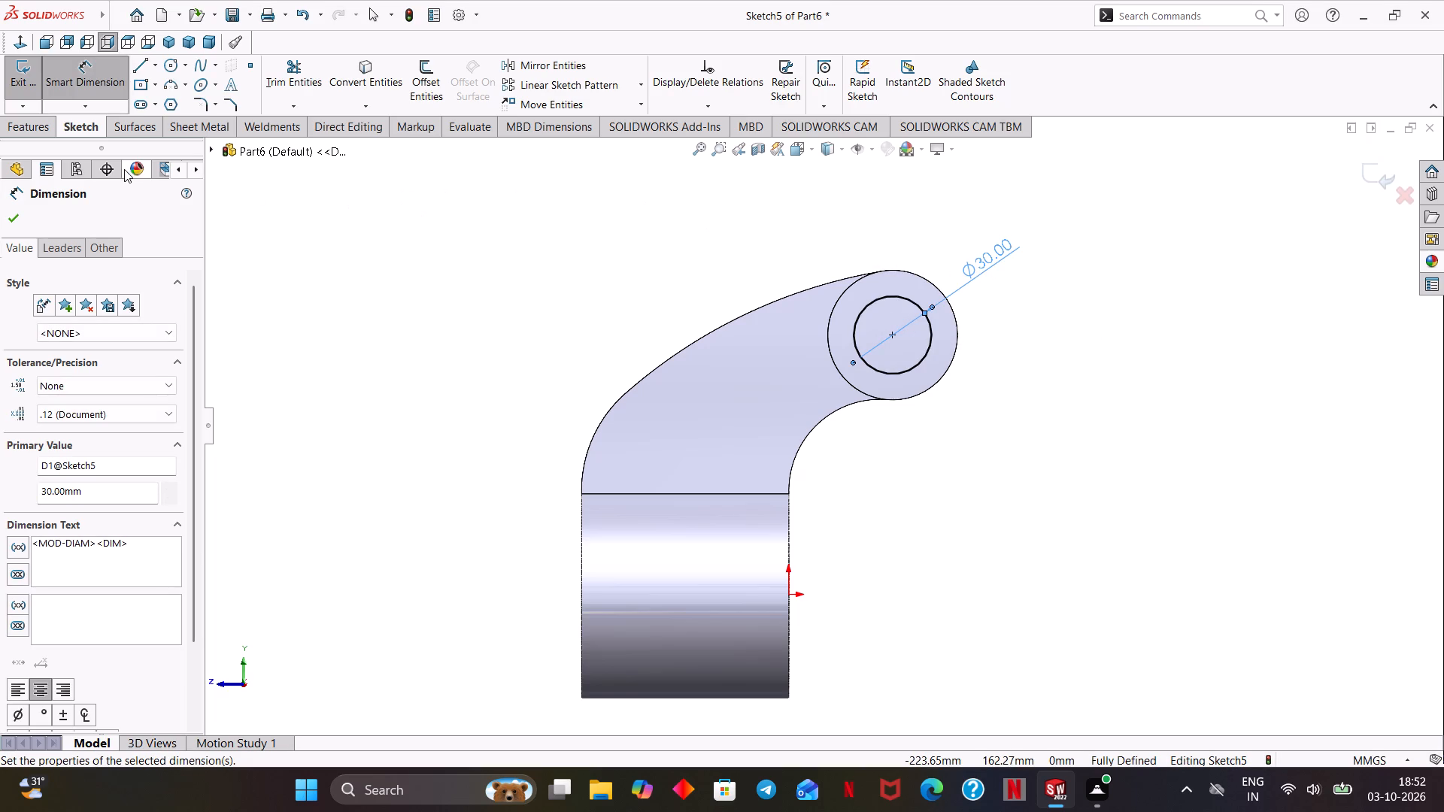
left_click(21, 217)
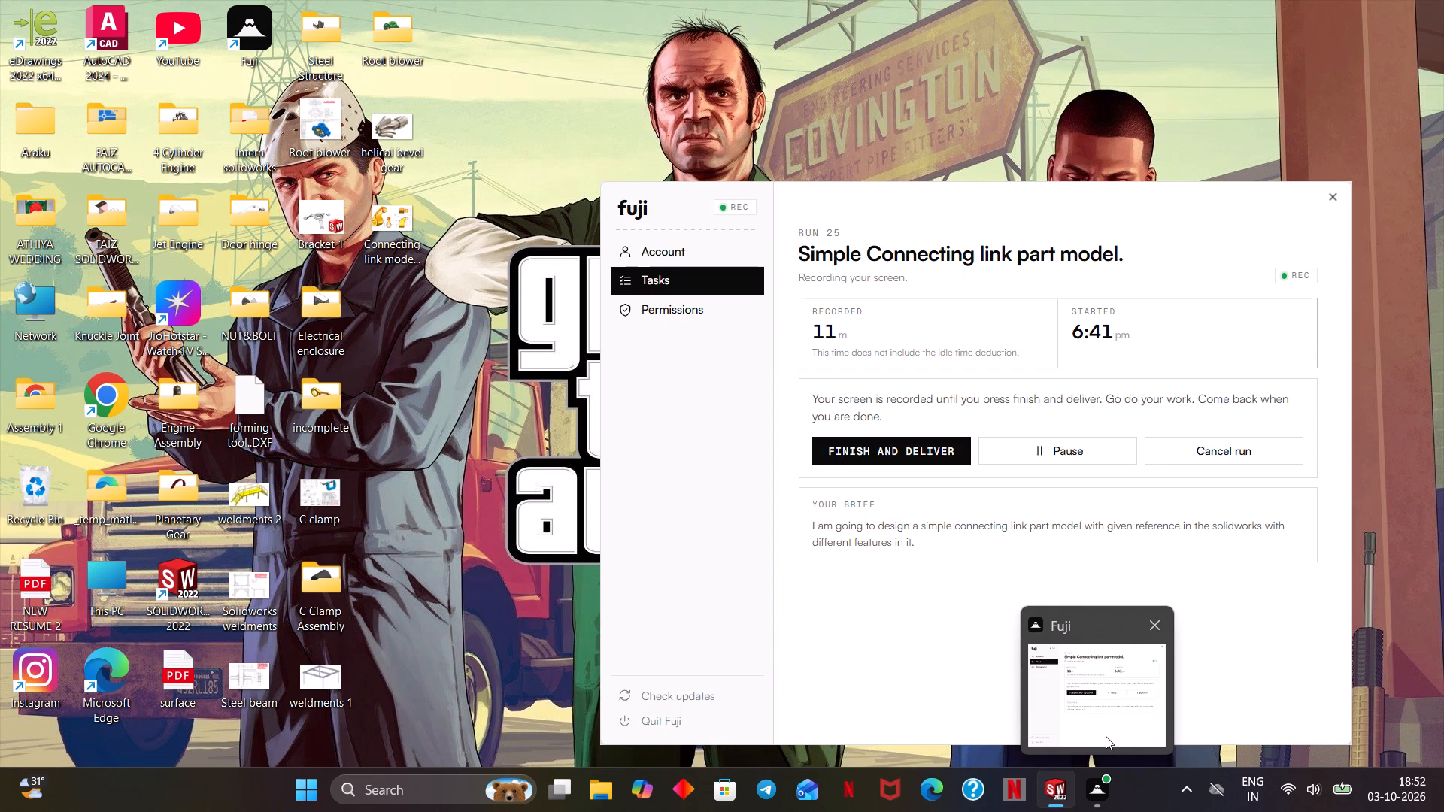
Cut the 30 mm circle through the small upper cylinder as an extruded cut with the Through All end condition.
middle_click_drag(852, 621, 963, 656)
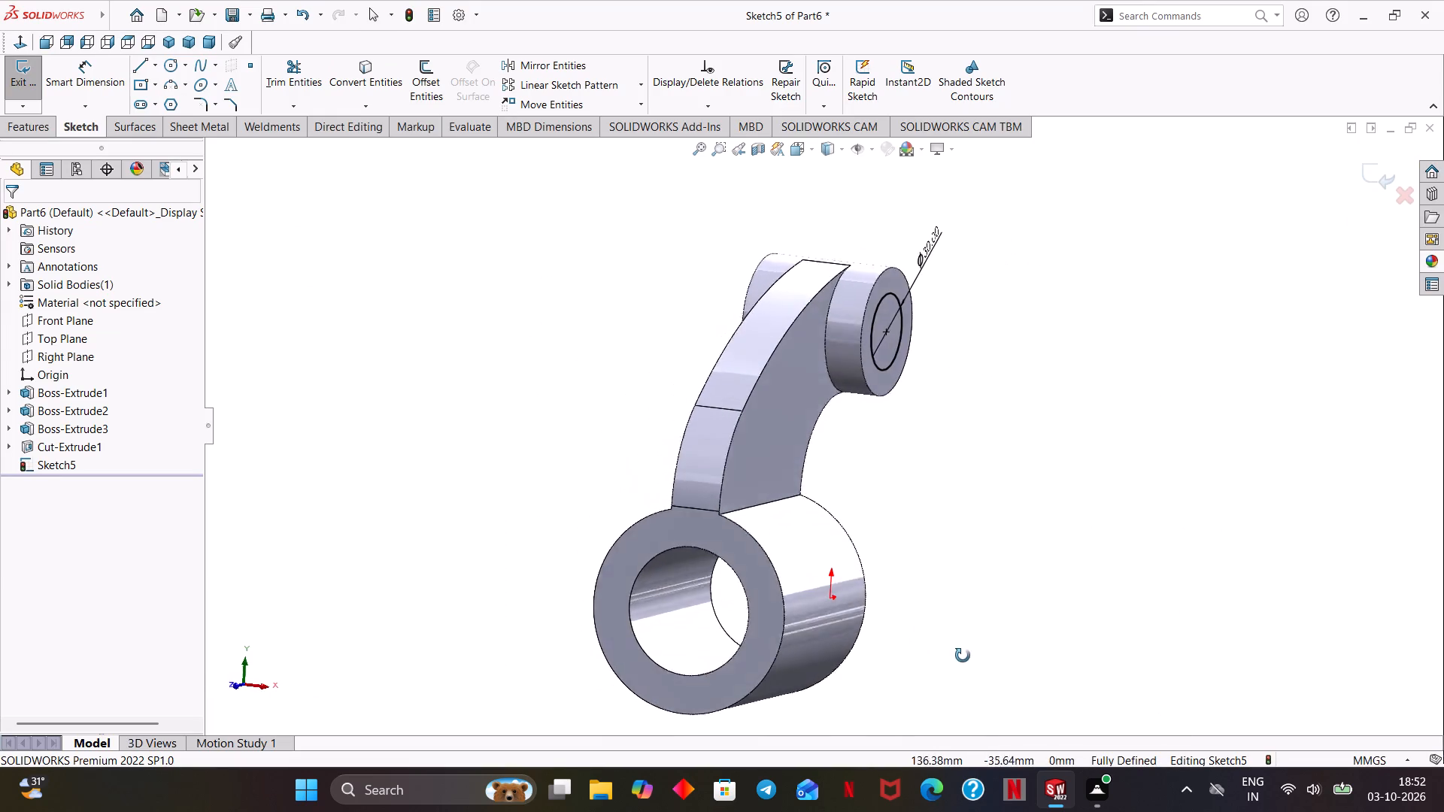
middle_click_drag(963, 656, 957, 689)
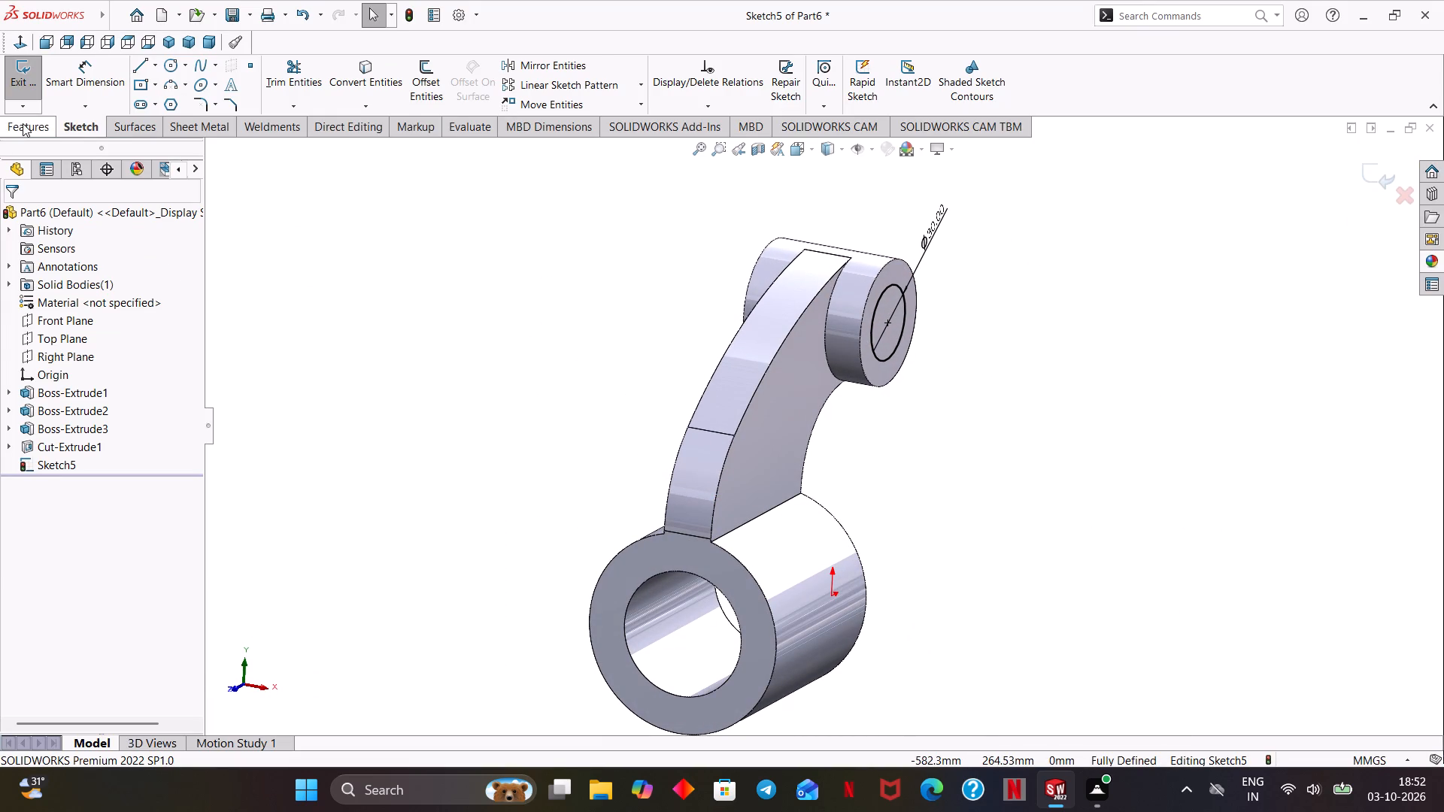
left_click(23, 123)
left_click(247, 73)
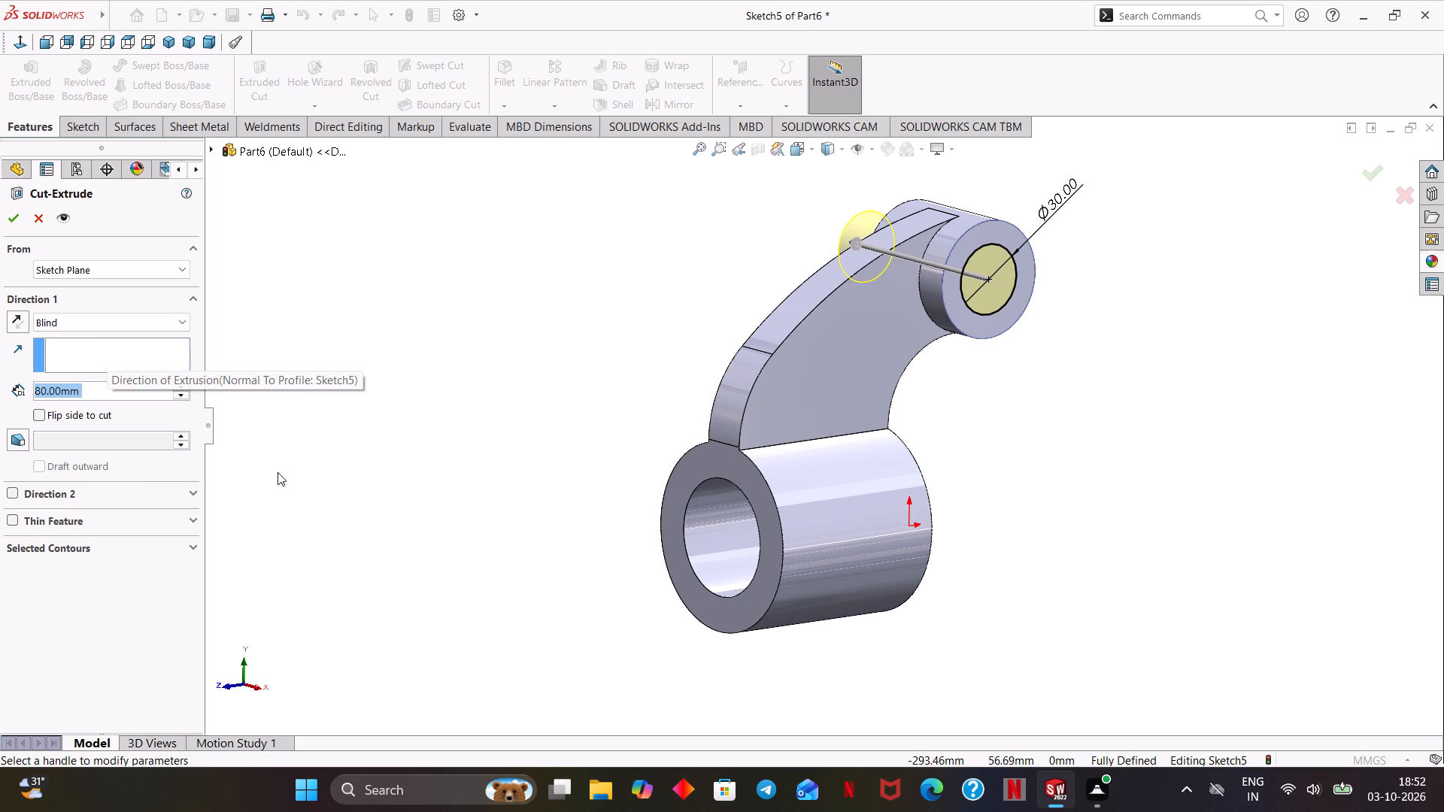
left_click(47, 322)
left_click(83, 347)
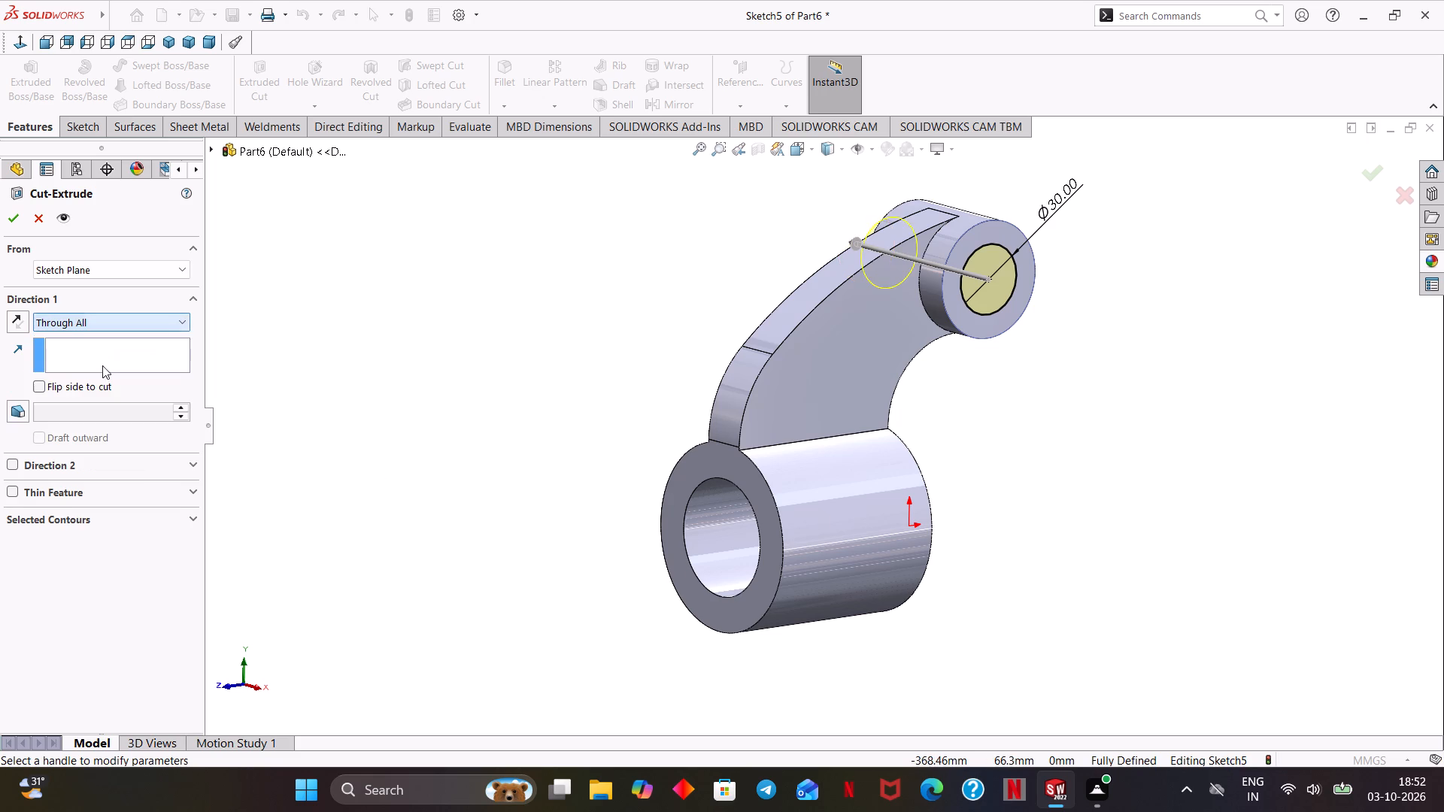
middle_click_drag(330, 369, 423, 461)
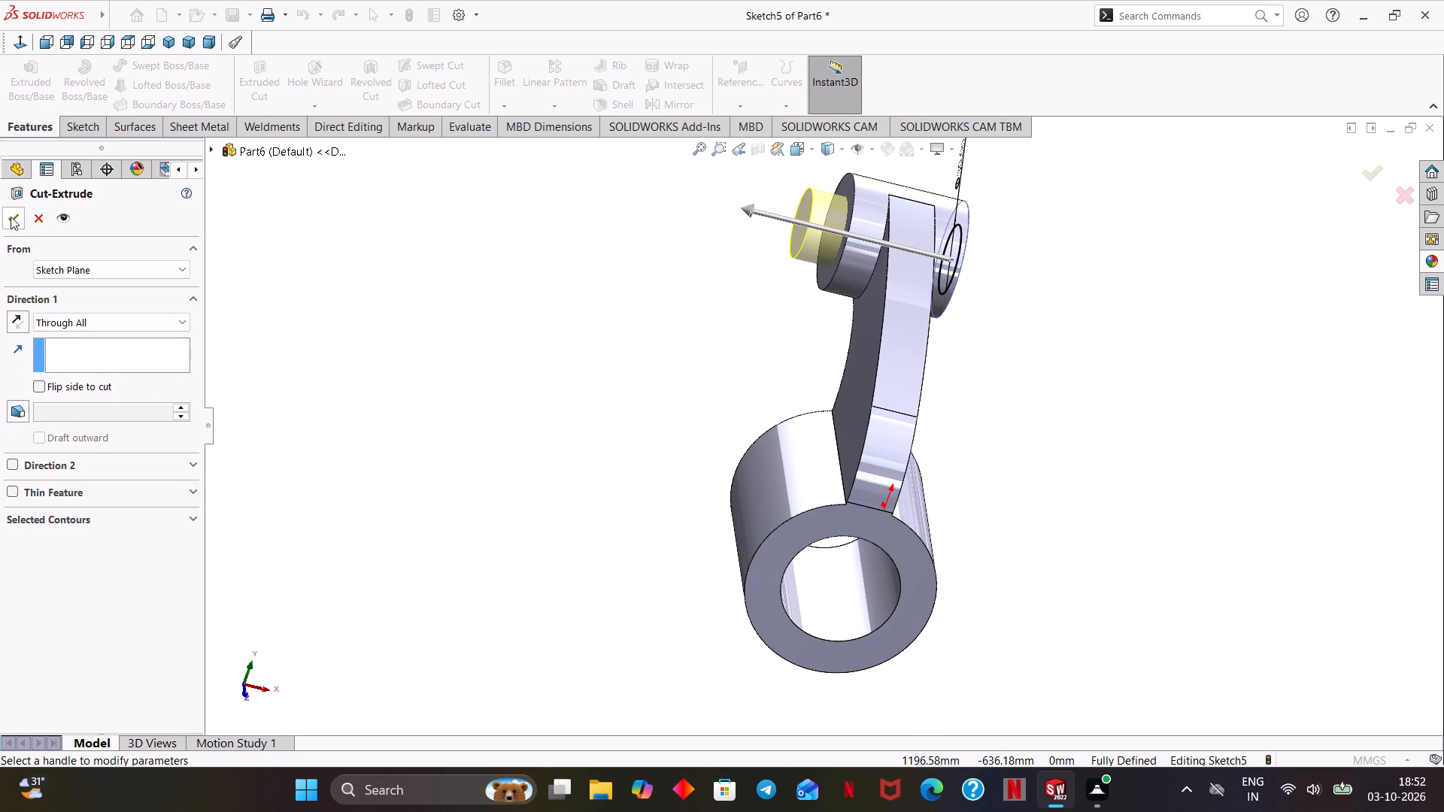
left_click(11, 217)
left_click(572, 377)
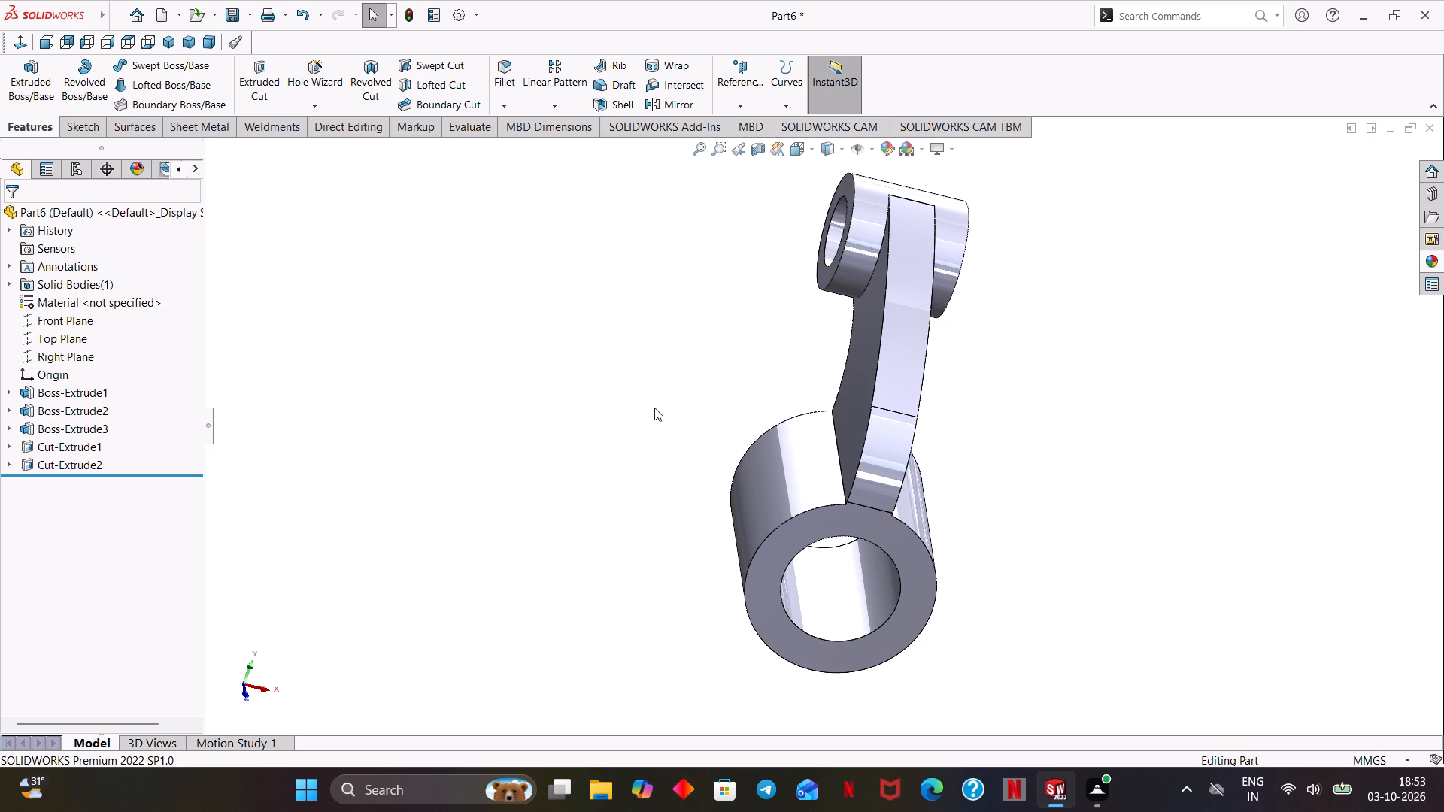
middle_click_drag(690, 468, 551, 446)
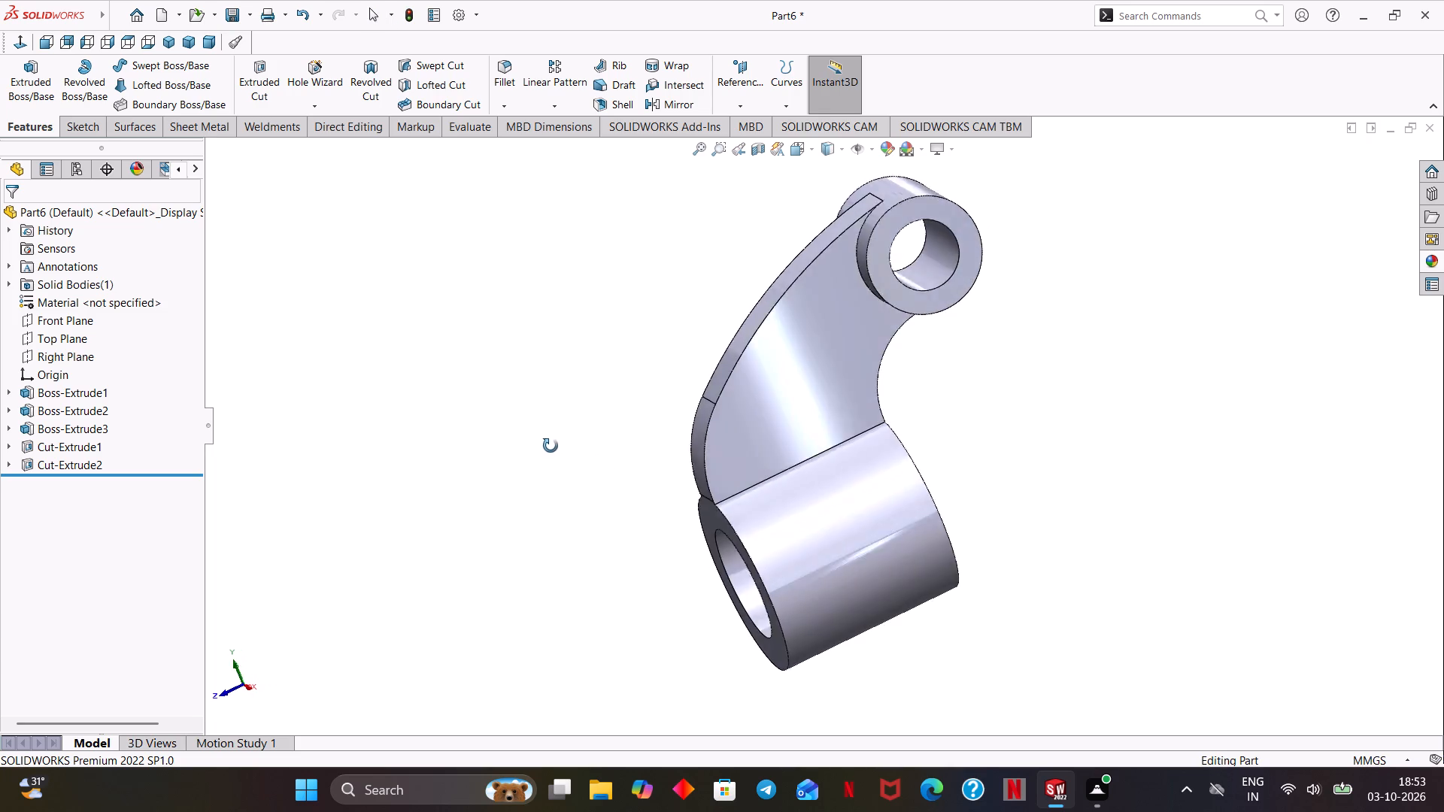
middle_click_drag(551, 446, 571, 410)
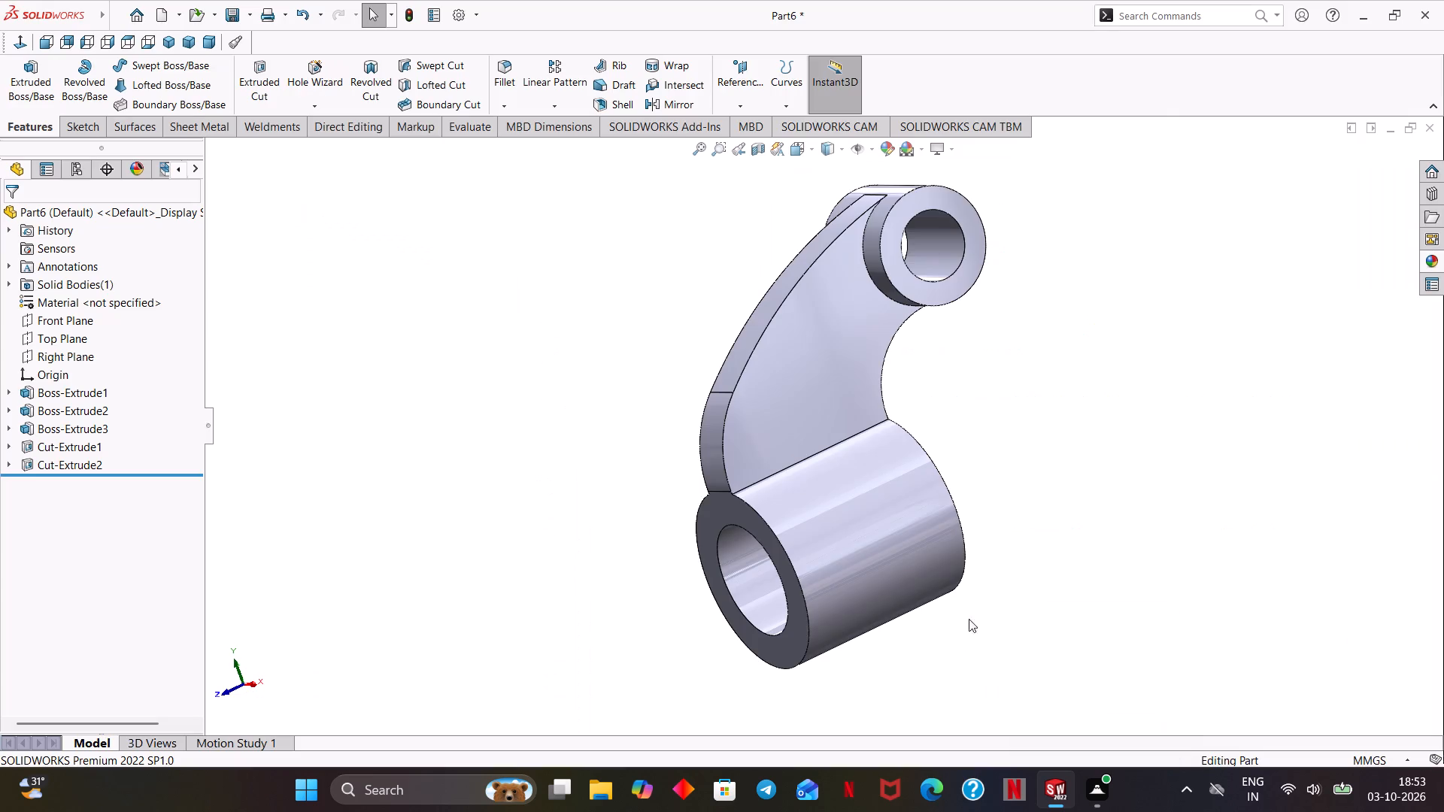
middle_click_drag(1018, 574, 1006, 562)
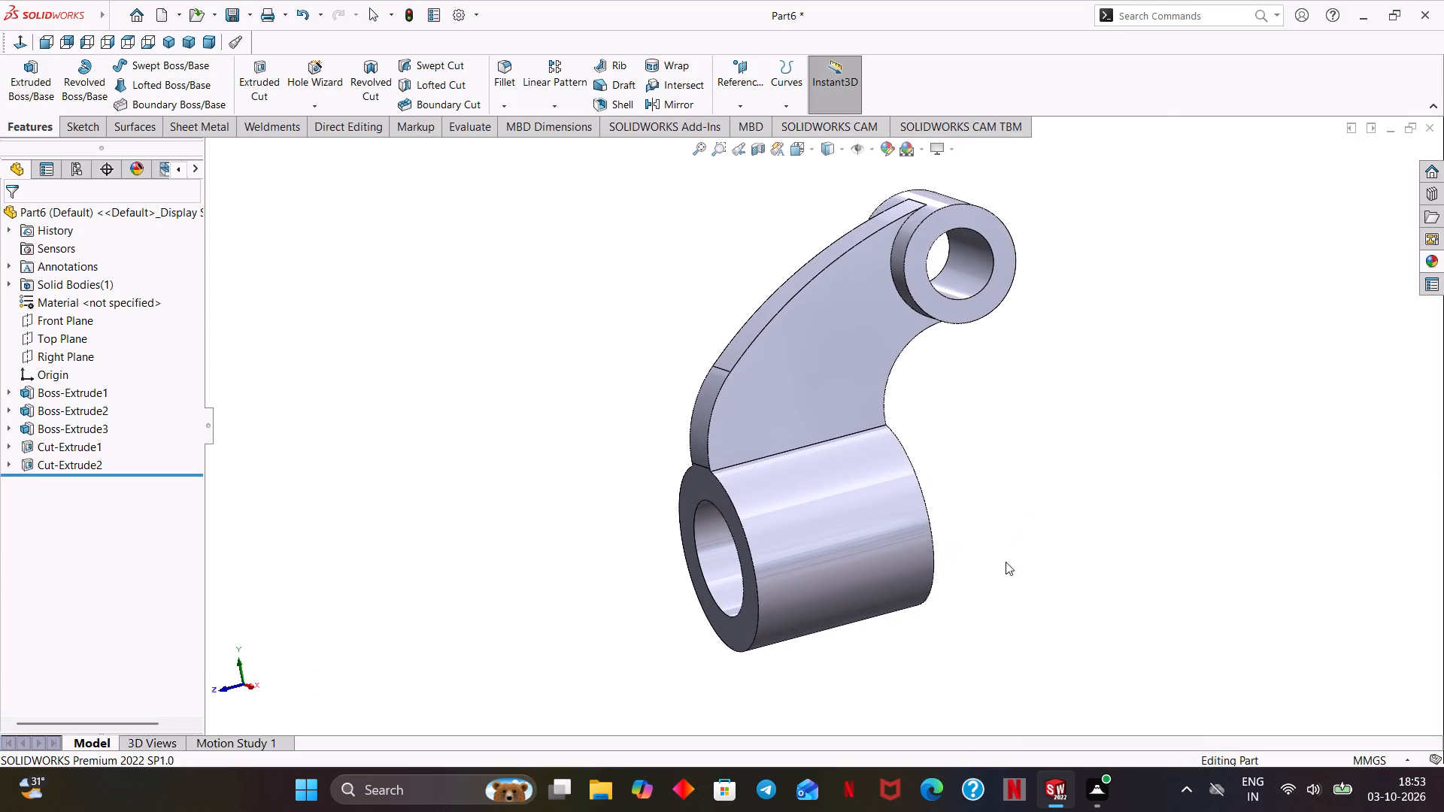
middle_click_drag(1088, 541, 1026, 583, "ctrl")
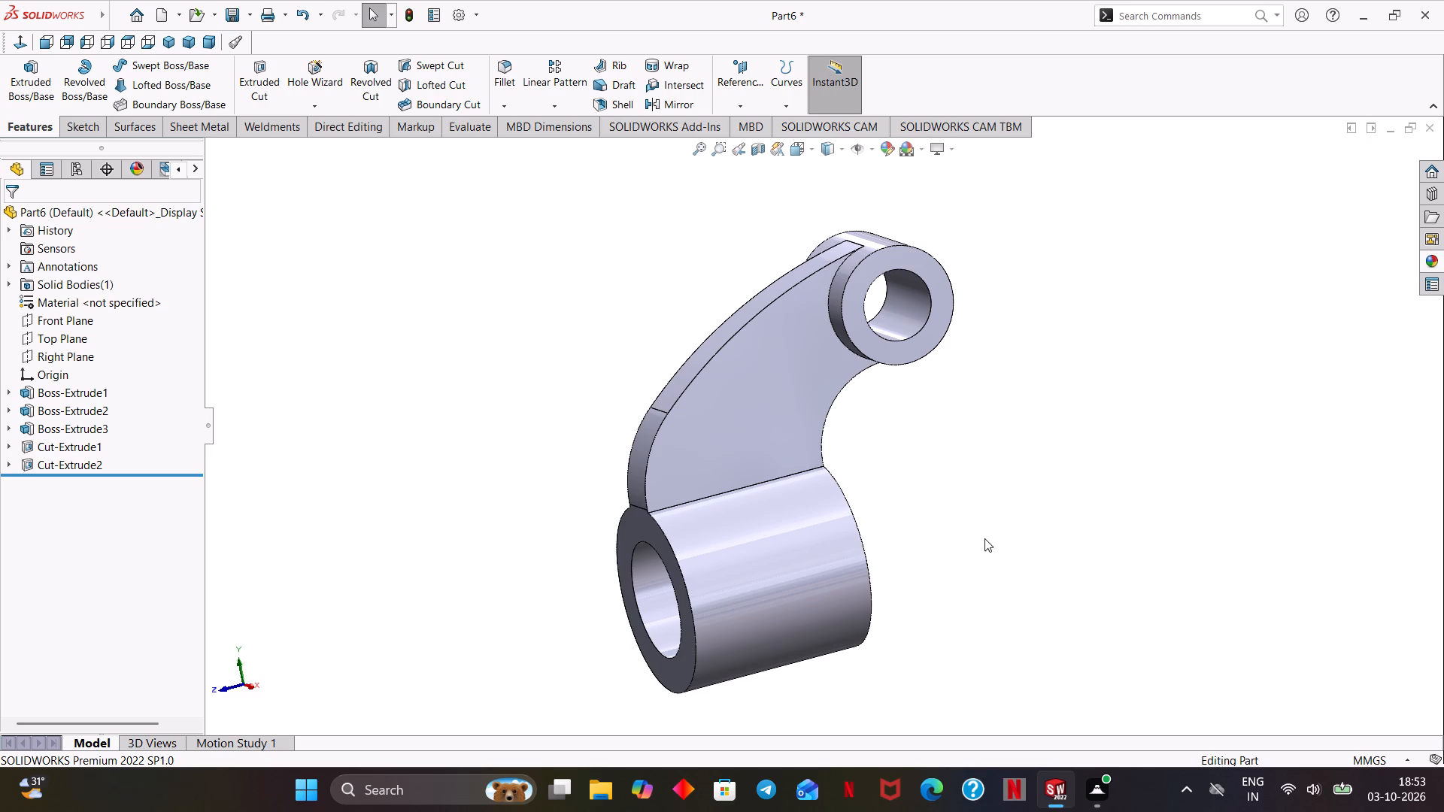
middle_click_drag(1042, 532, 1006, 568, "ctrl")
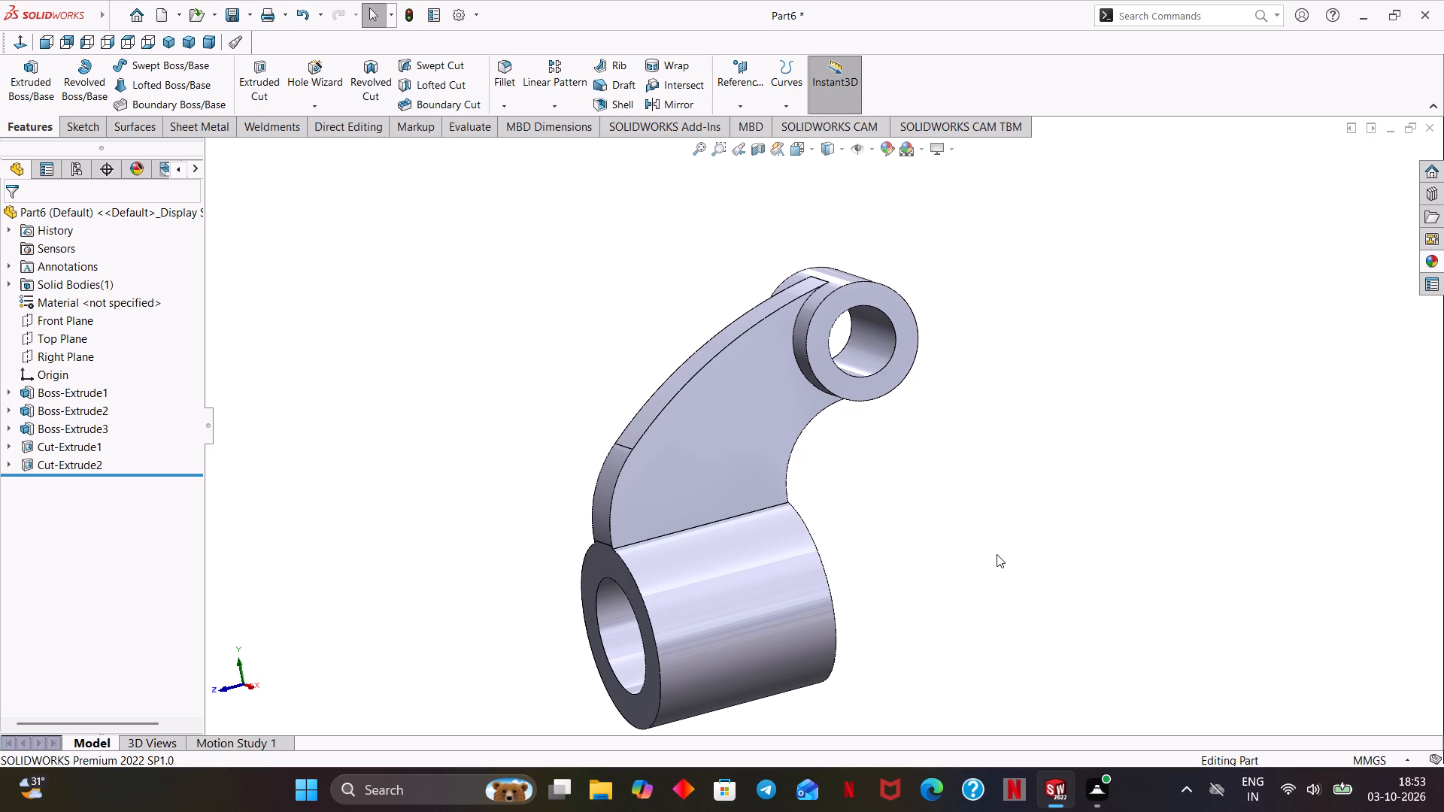
Apply a bright yellow colour from the standard swatches to the whole part.
left_click(78, 218)
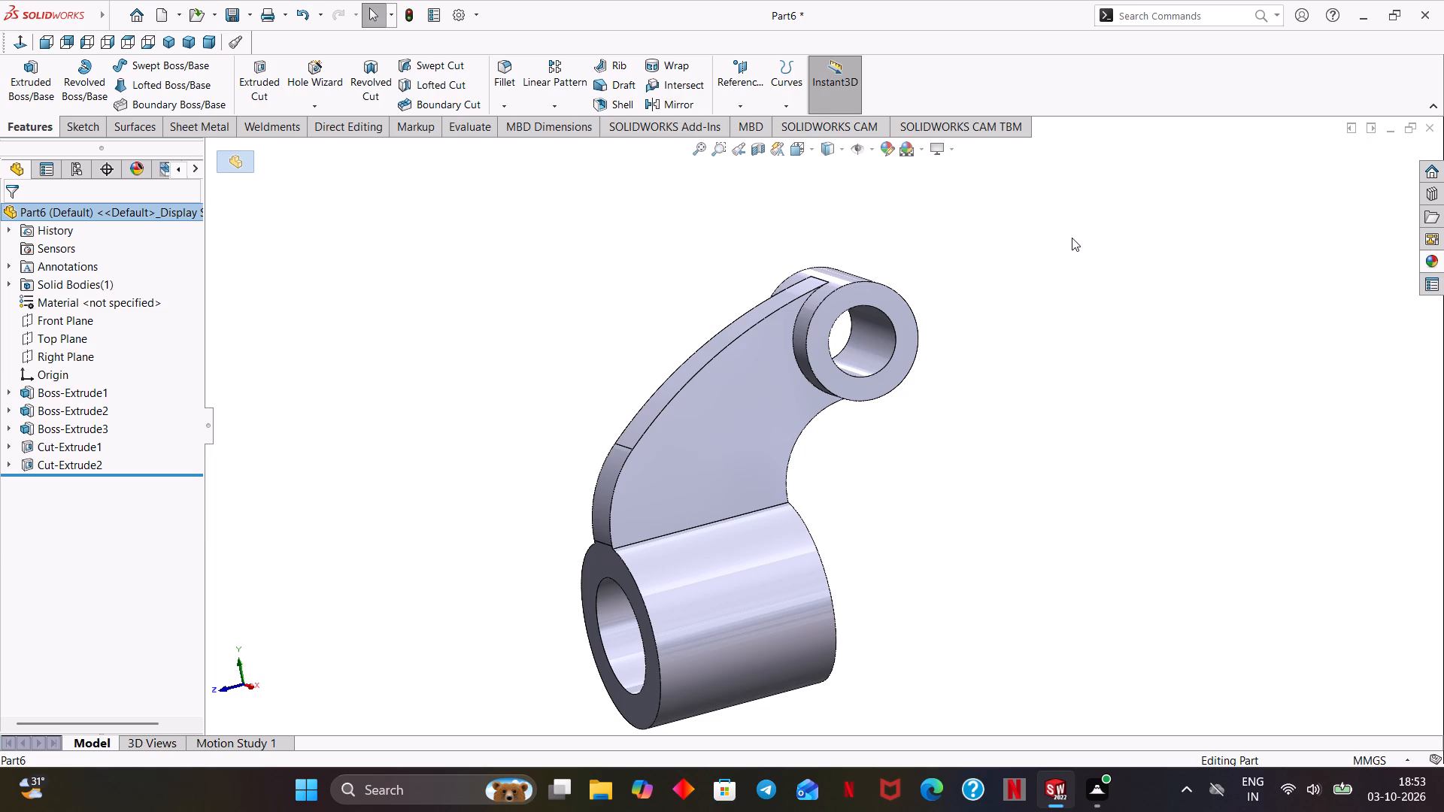
left_click(885, 150)
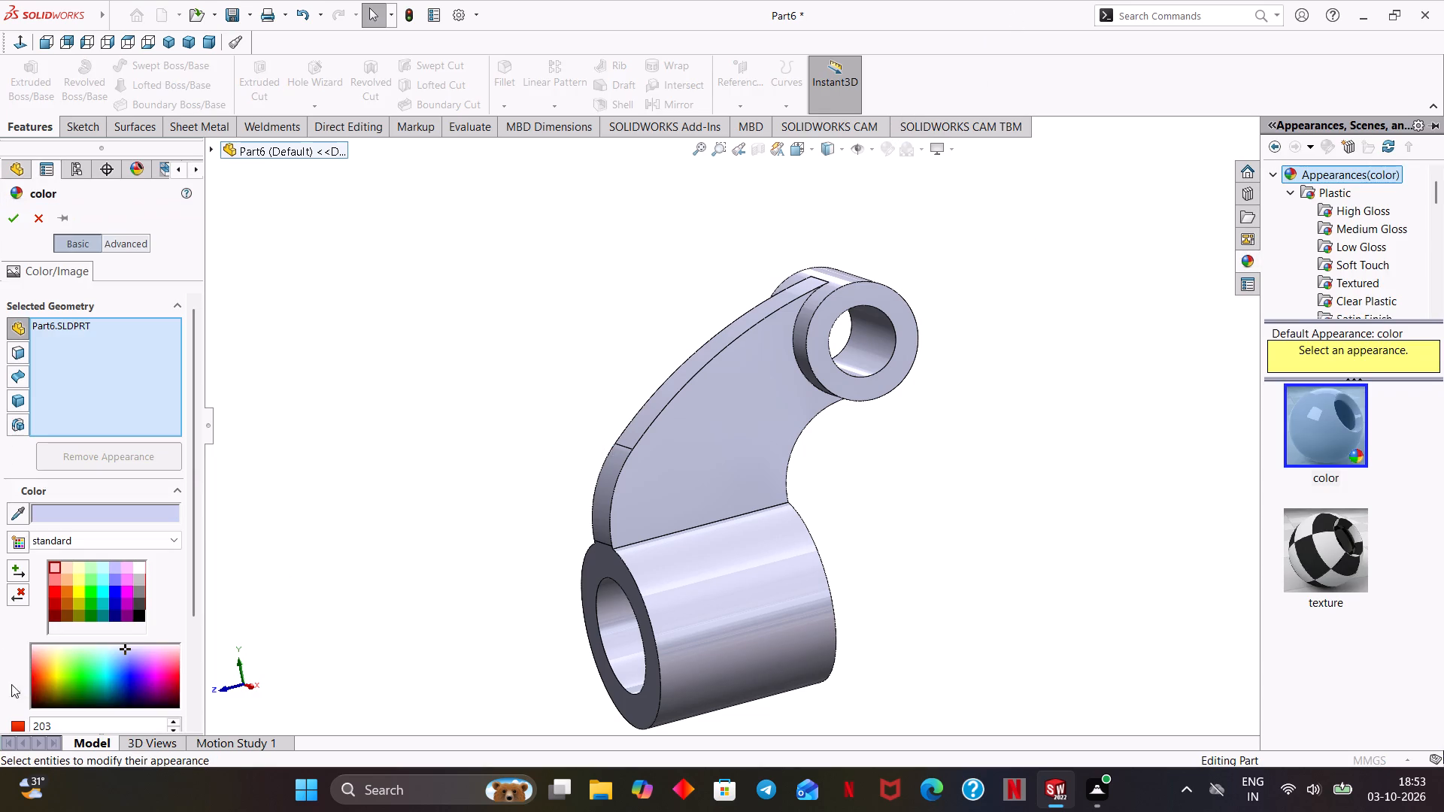
left_click(78, 589)
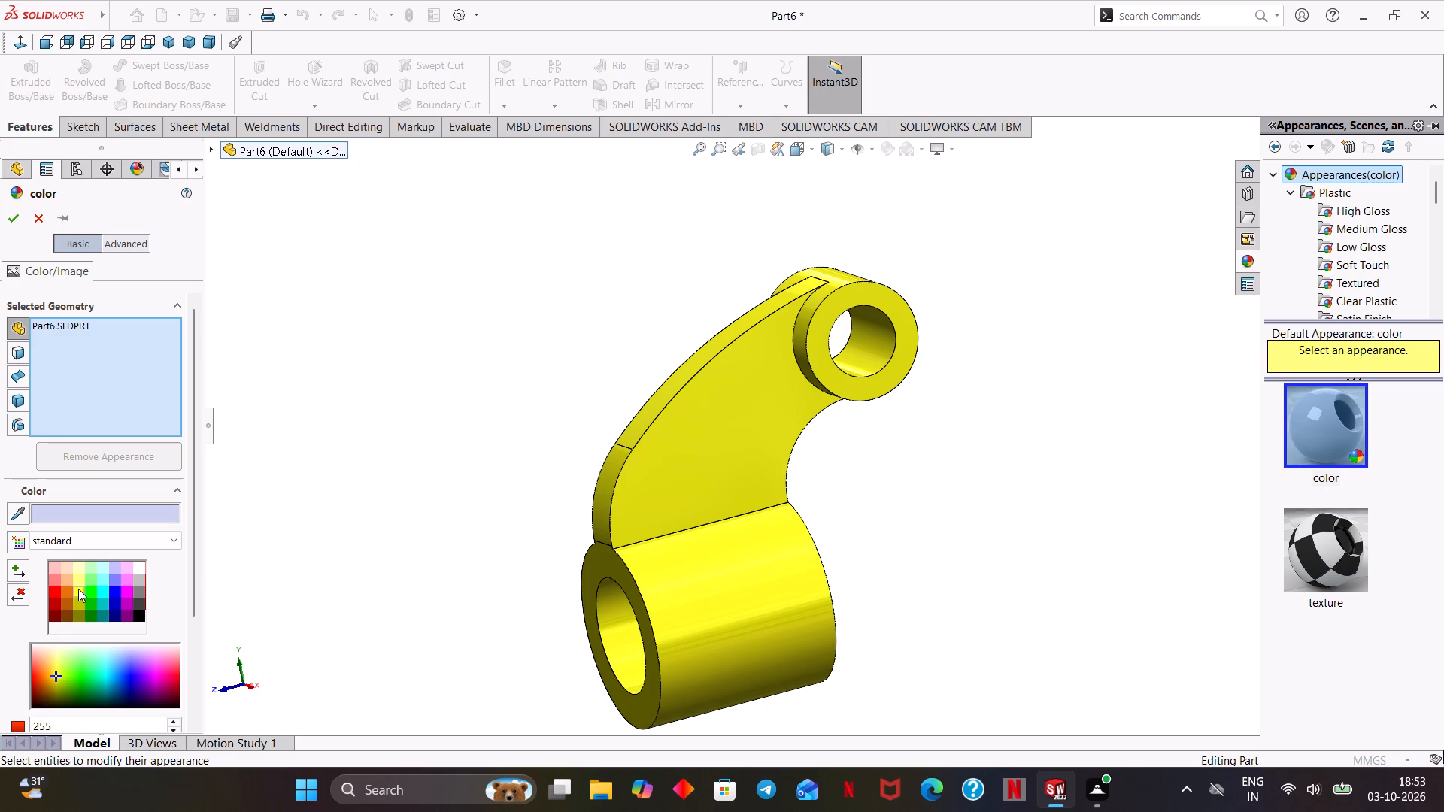
left_click(78, 582)
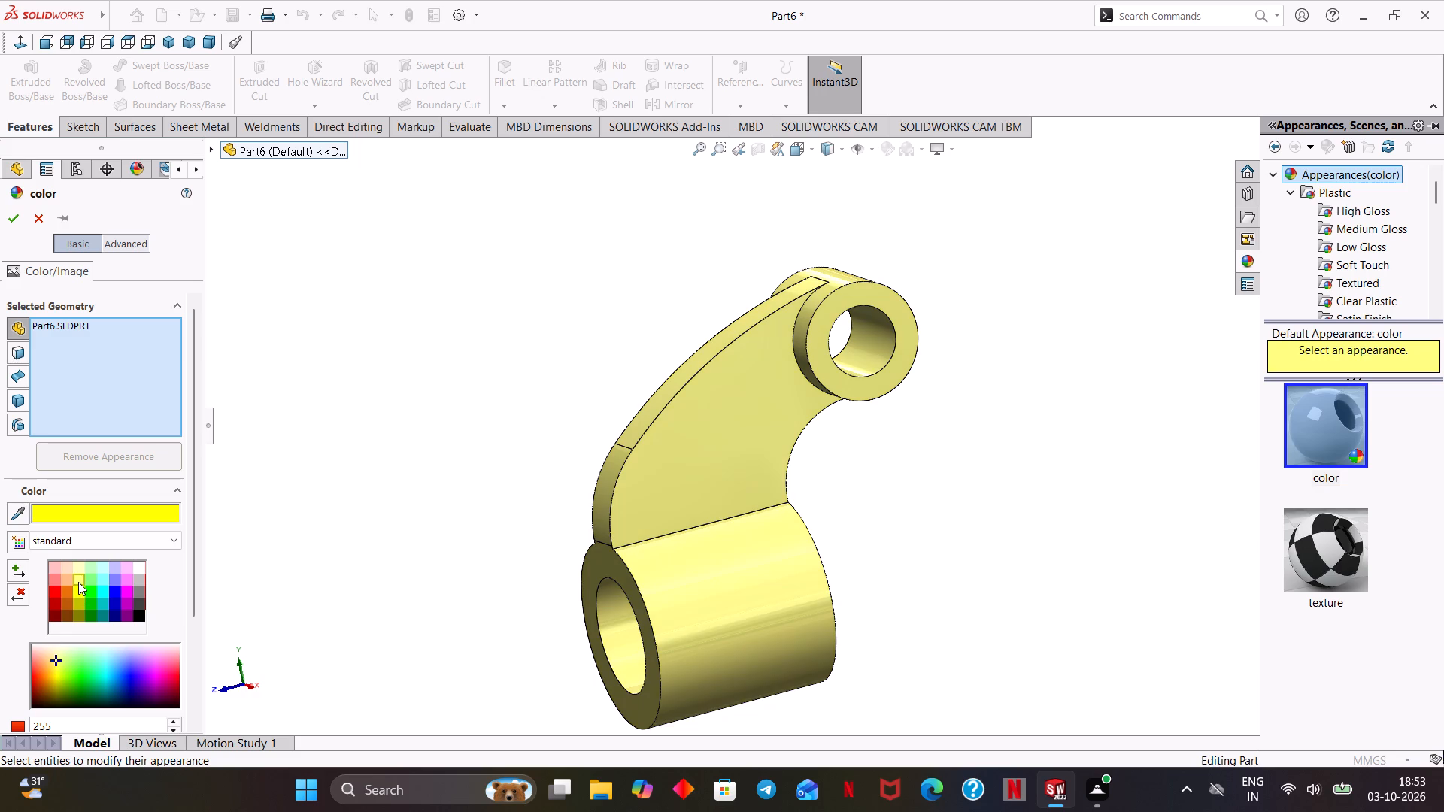
left_click(76, 601)
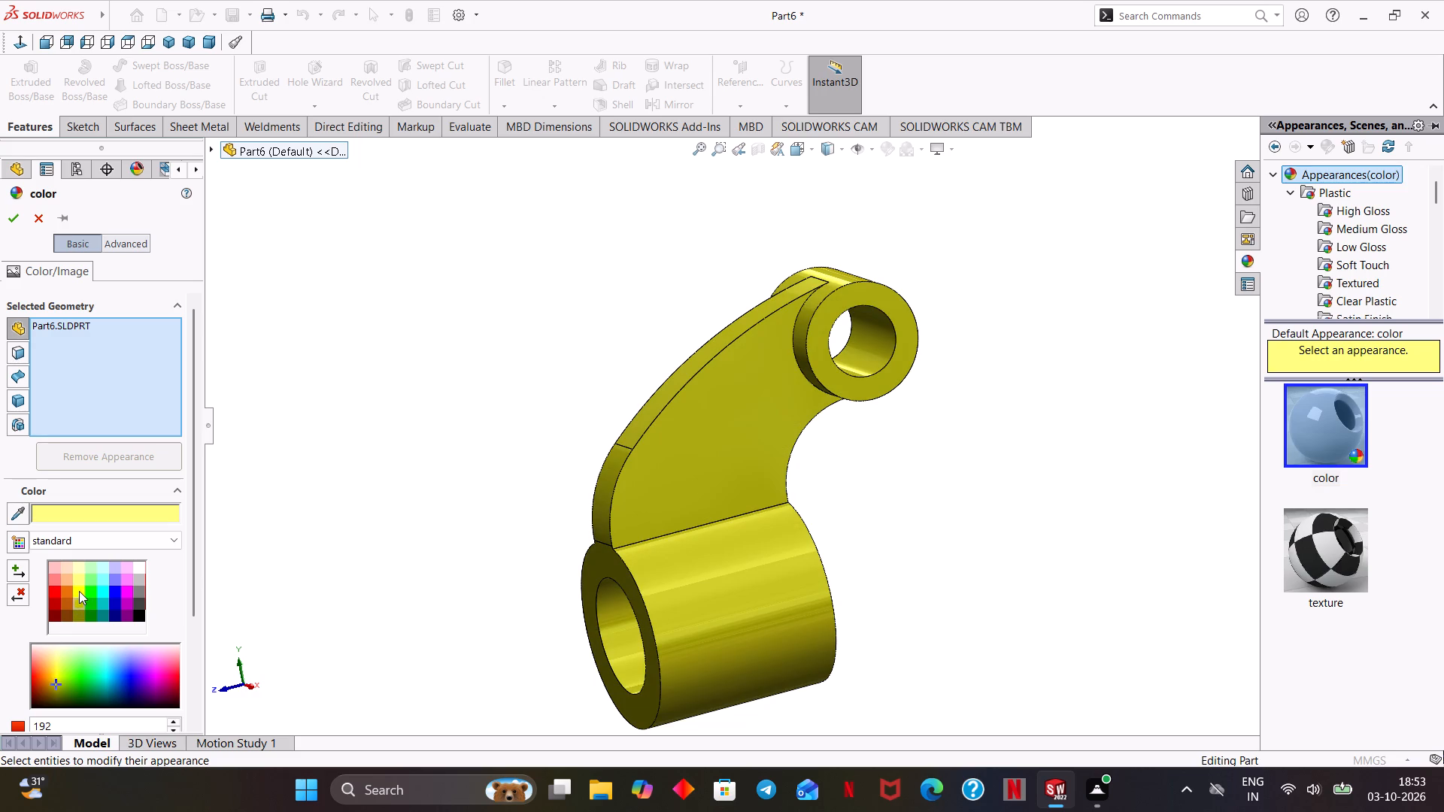
left_click(80, 589)
left_click(11, 222)
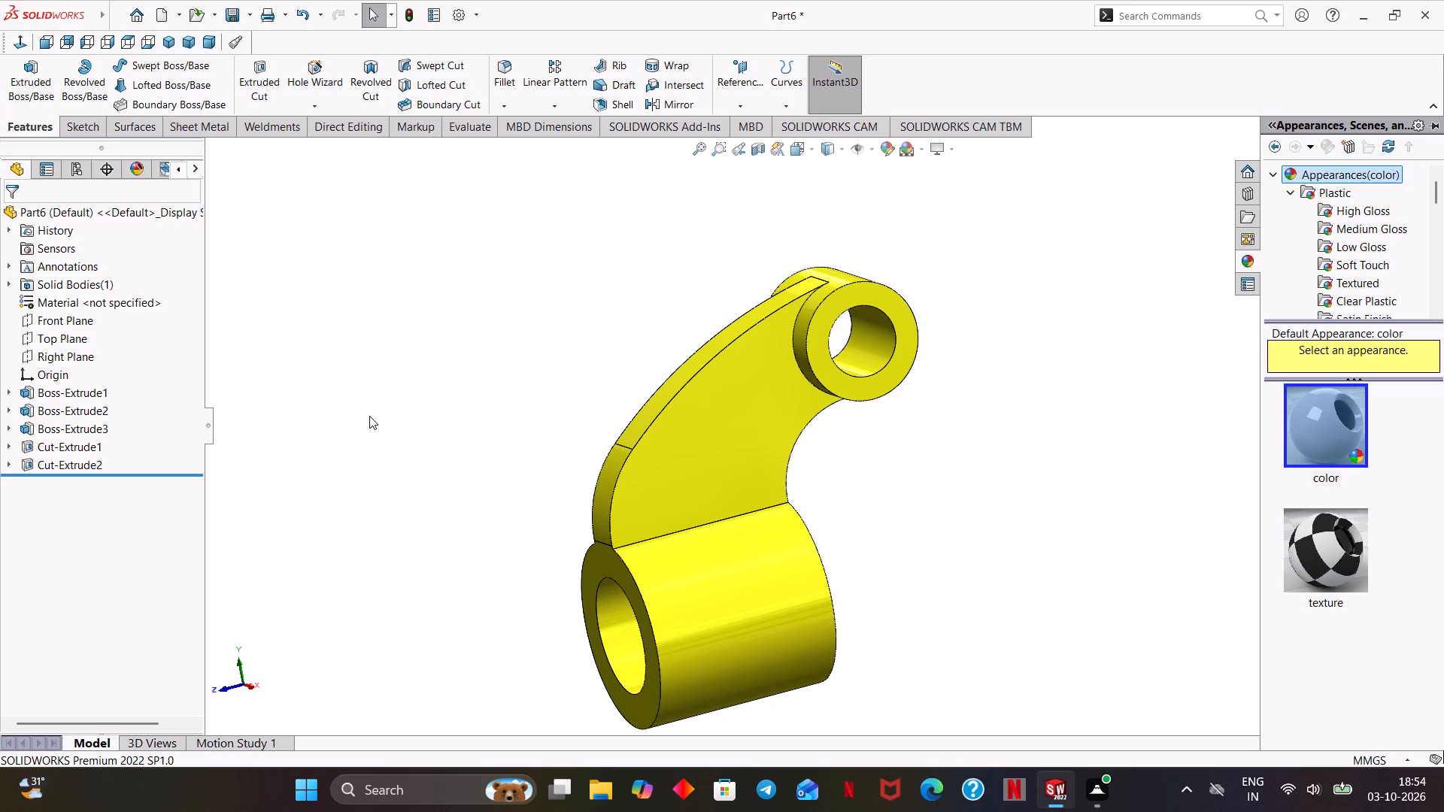
scroll(777, 557, "down", 1)
middle_click_drag(837, 541, 841, 534)
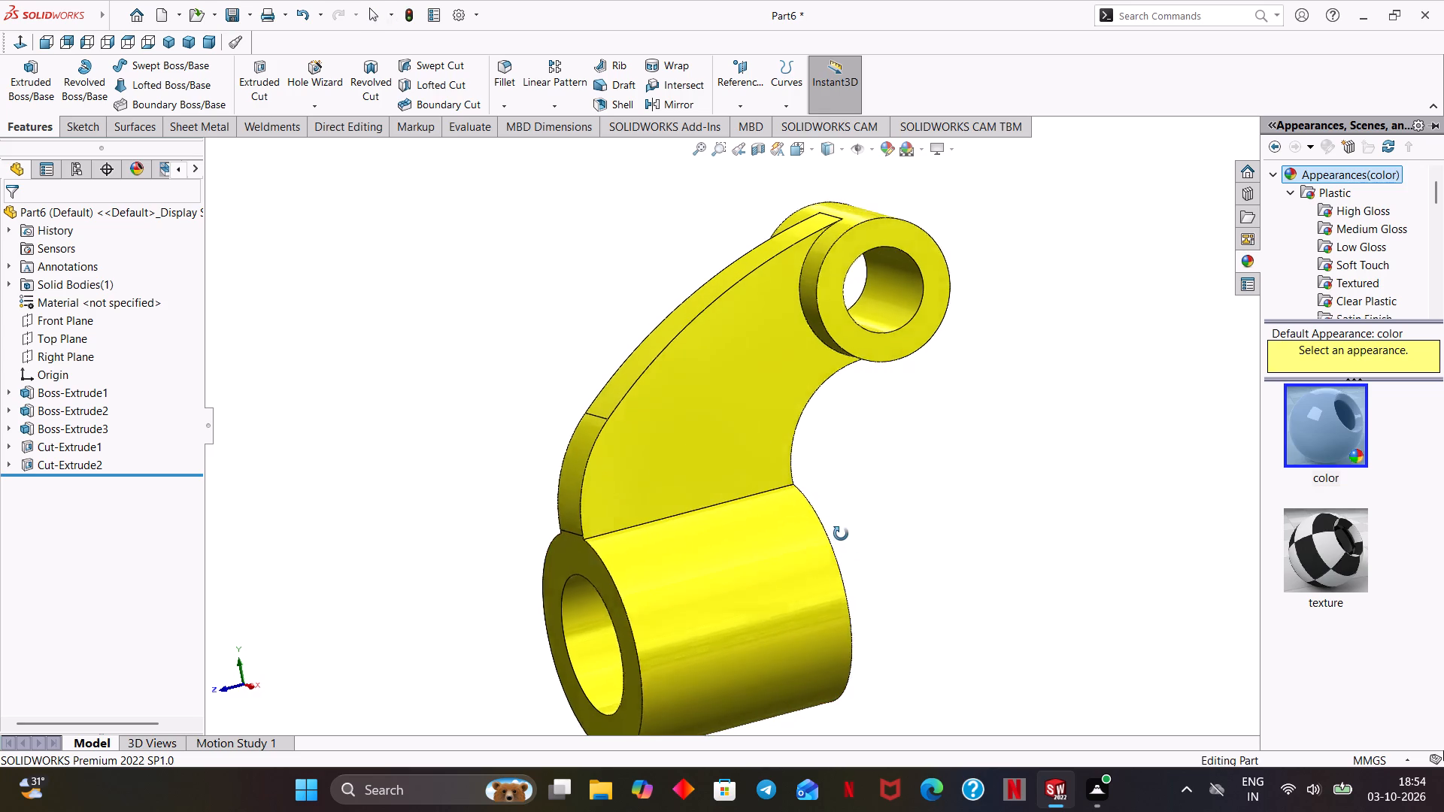
middle_click_drag(841, 534, 845, 526)
left_click(1191, 491)
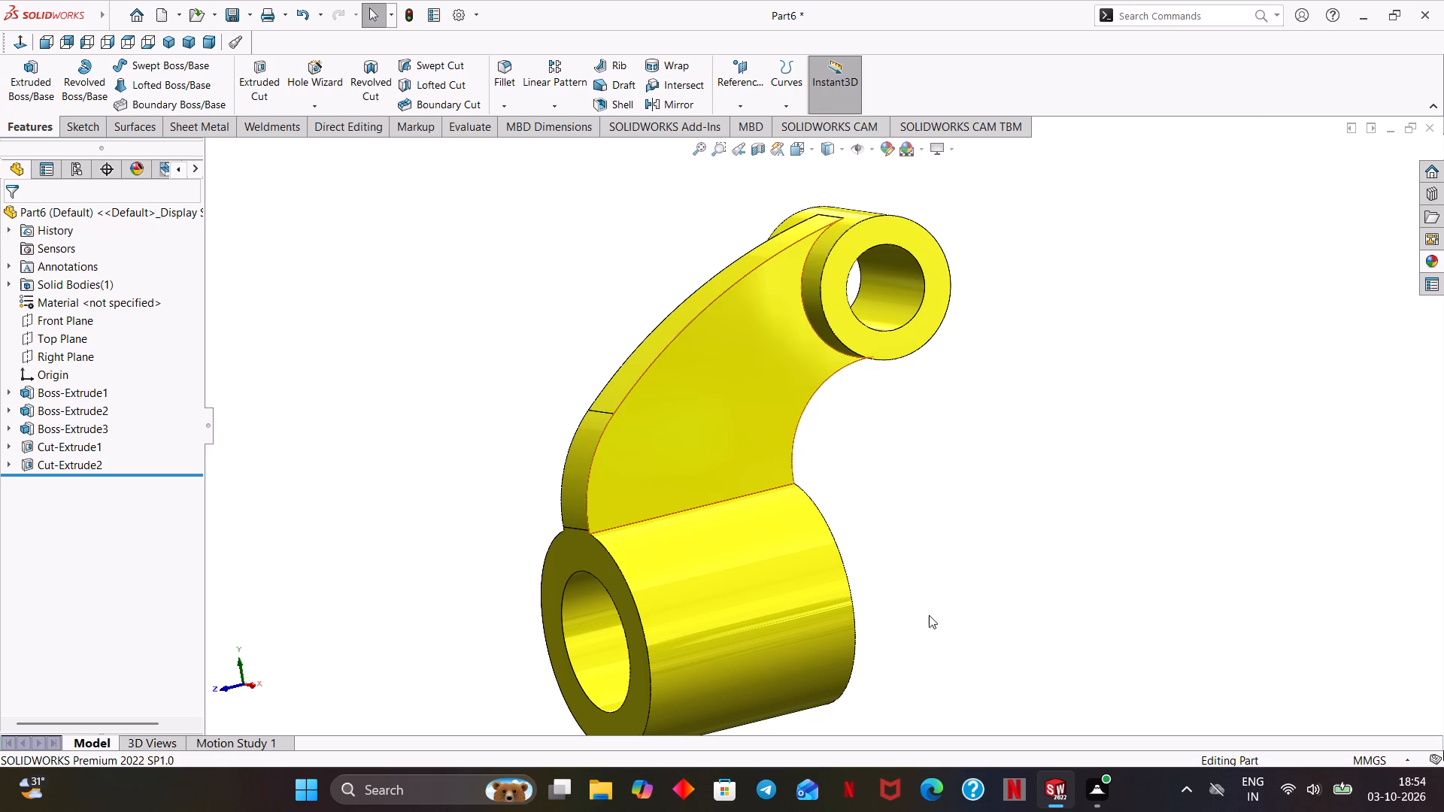
Fillet the two edges where the arm's side faces meet the large cylinder with a symmetric 50 mm radius.
middle_click_drag(947, 624, 1112, 614, "ctrl")
middle_click_drag(1110, 605, 1132, 614)
left_click(502, 76)
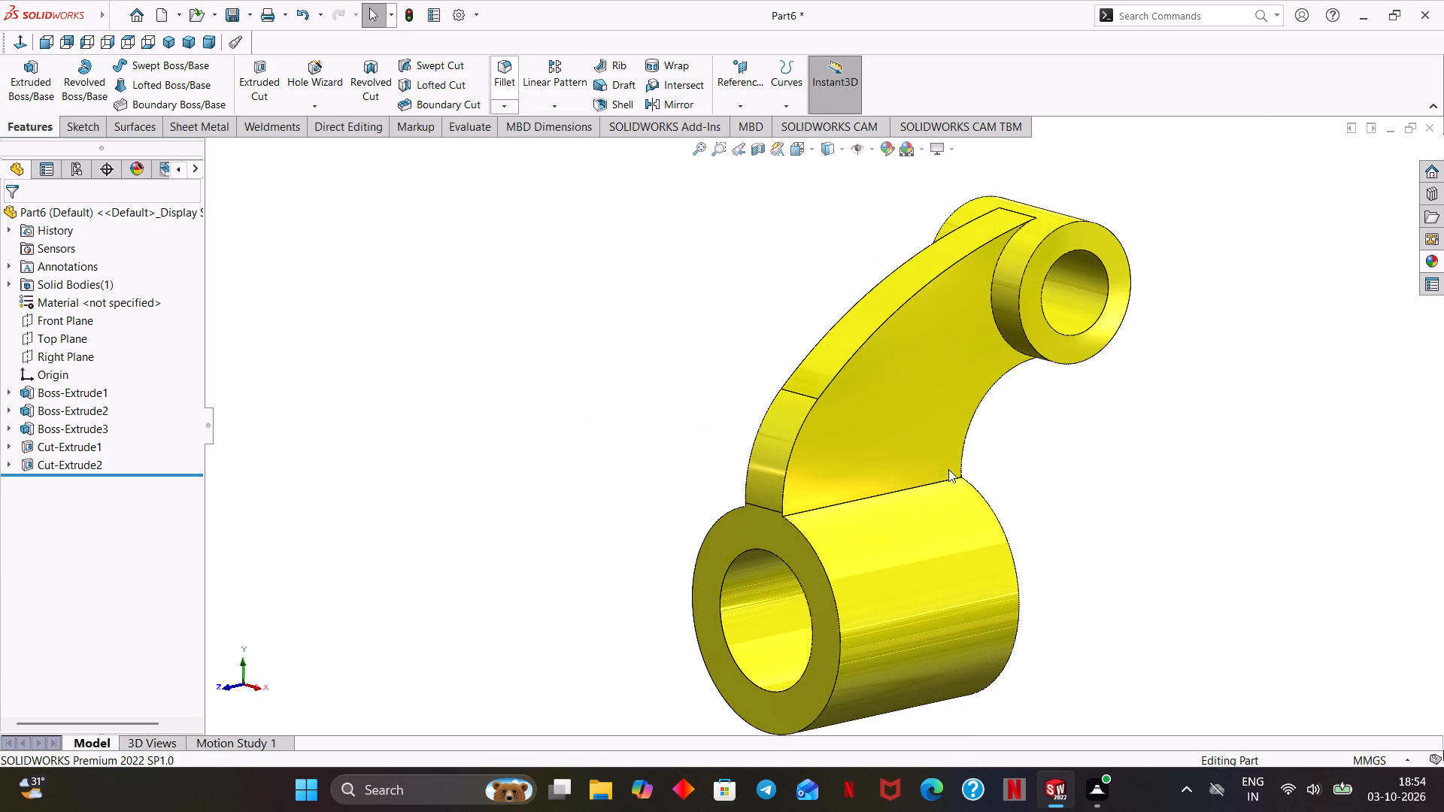
left_click(880, 495)
middle_click_drag(833, 507, 942, 526)
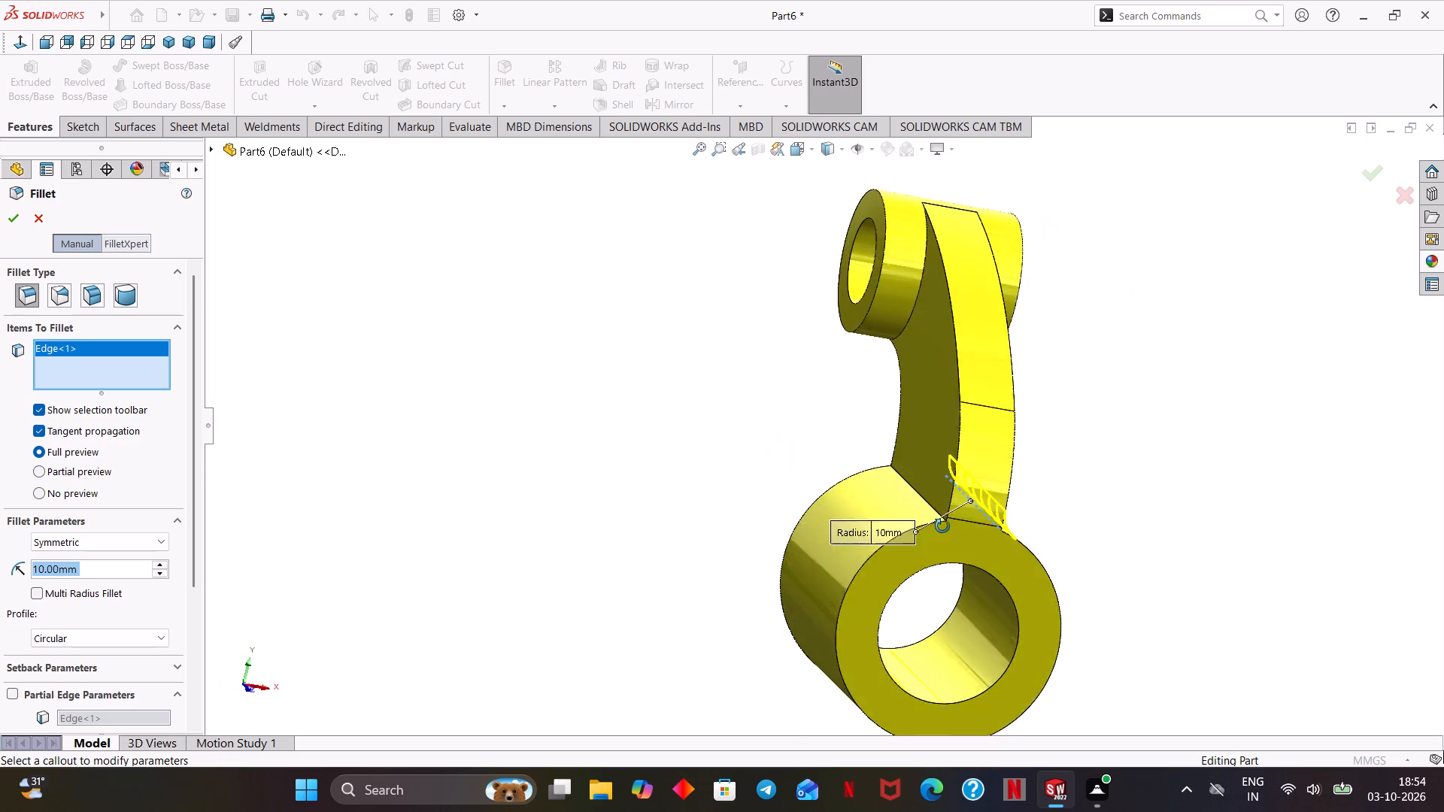
middle_click_drag(942, 526, 946, 547)
middle_click_drag(963, 554, 983, 550)
scroll(968, 517, "down", 2)
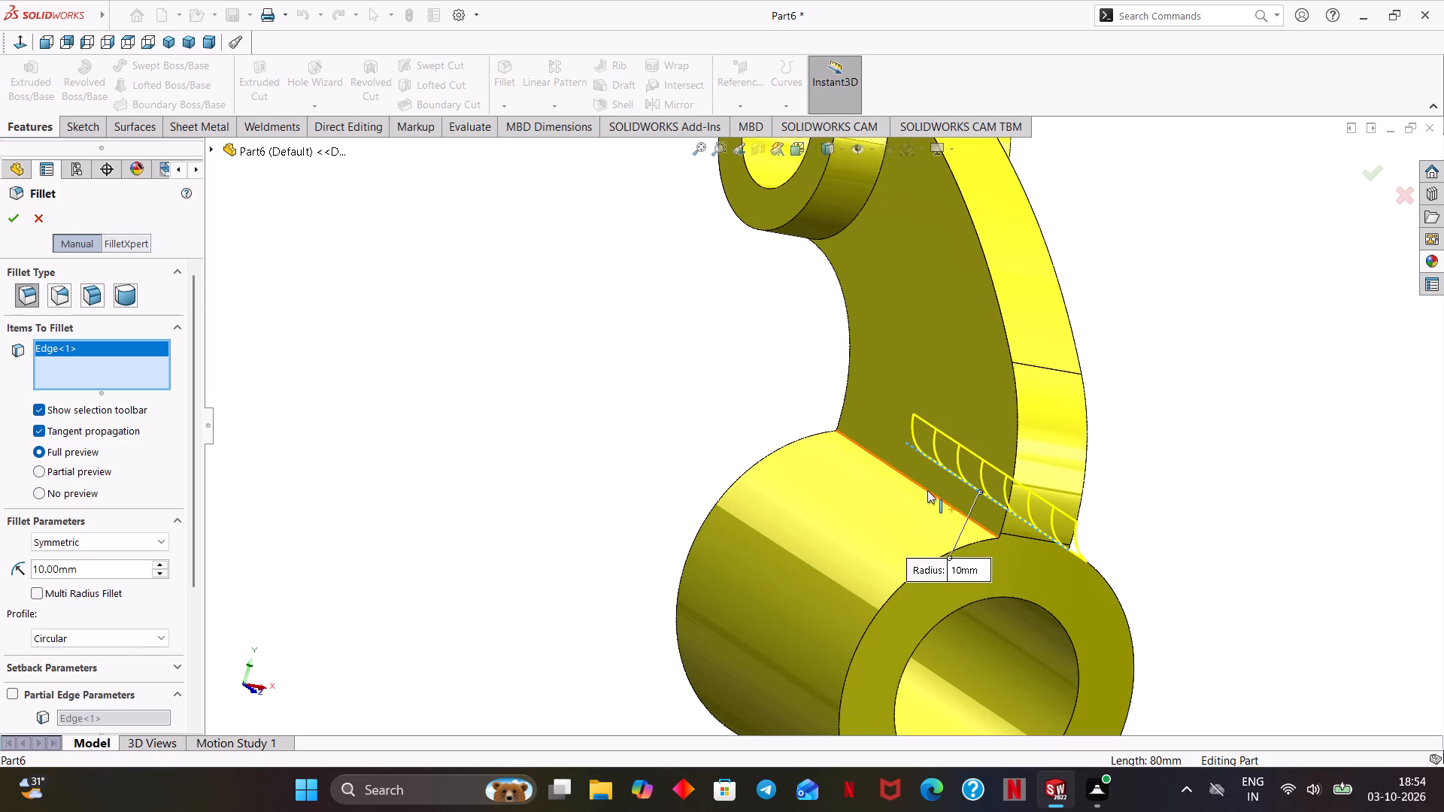
left_click(927, 490)
middle_click_drag(1108, 486, 1057, 463)
middle_click_drag(1123, 504, 1125, 504)
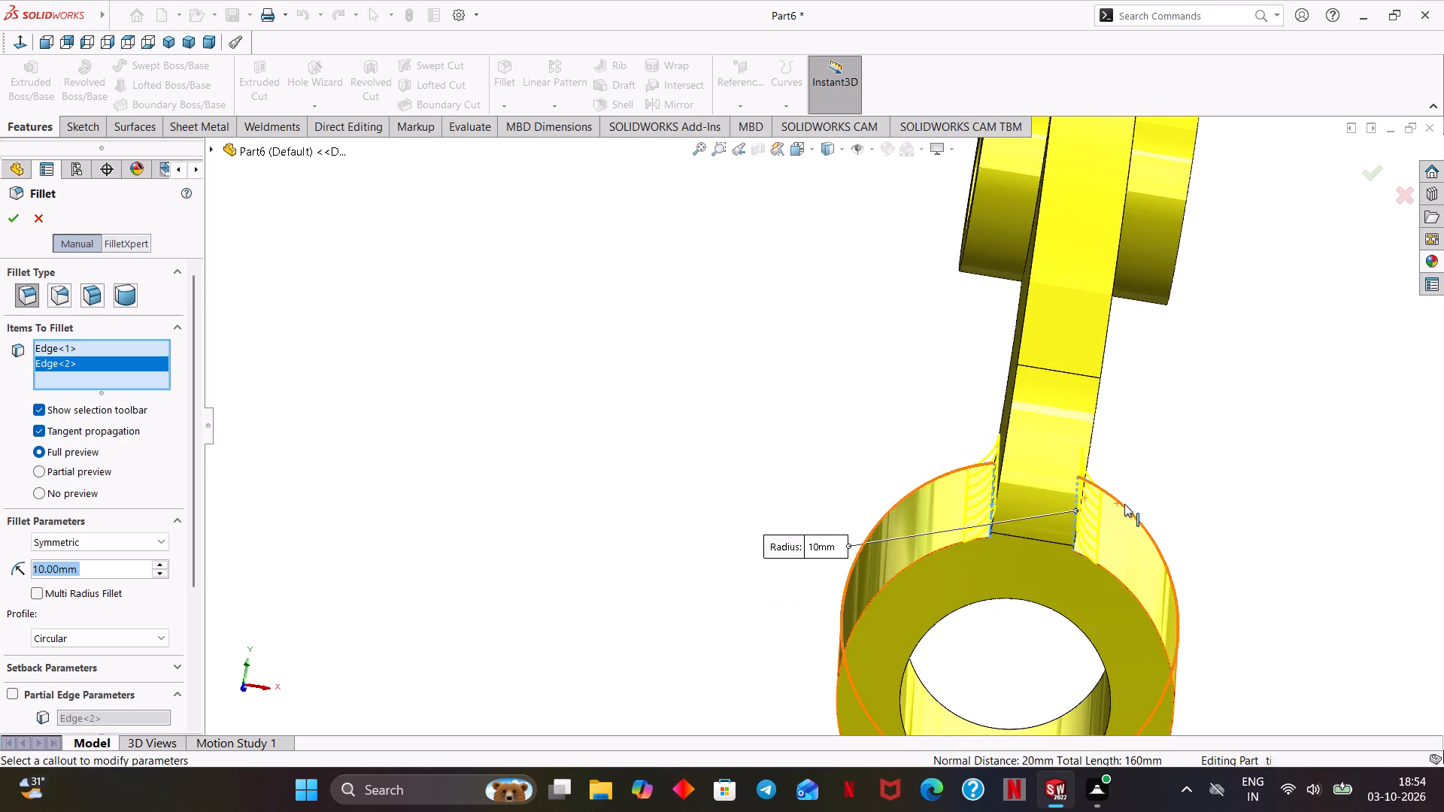
middle_click_drag(1125, 504, 1103, 497)
middle_click_drag(1237, 497, 1194, 485)
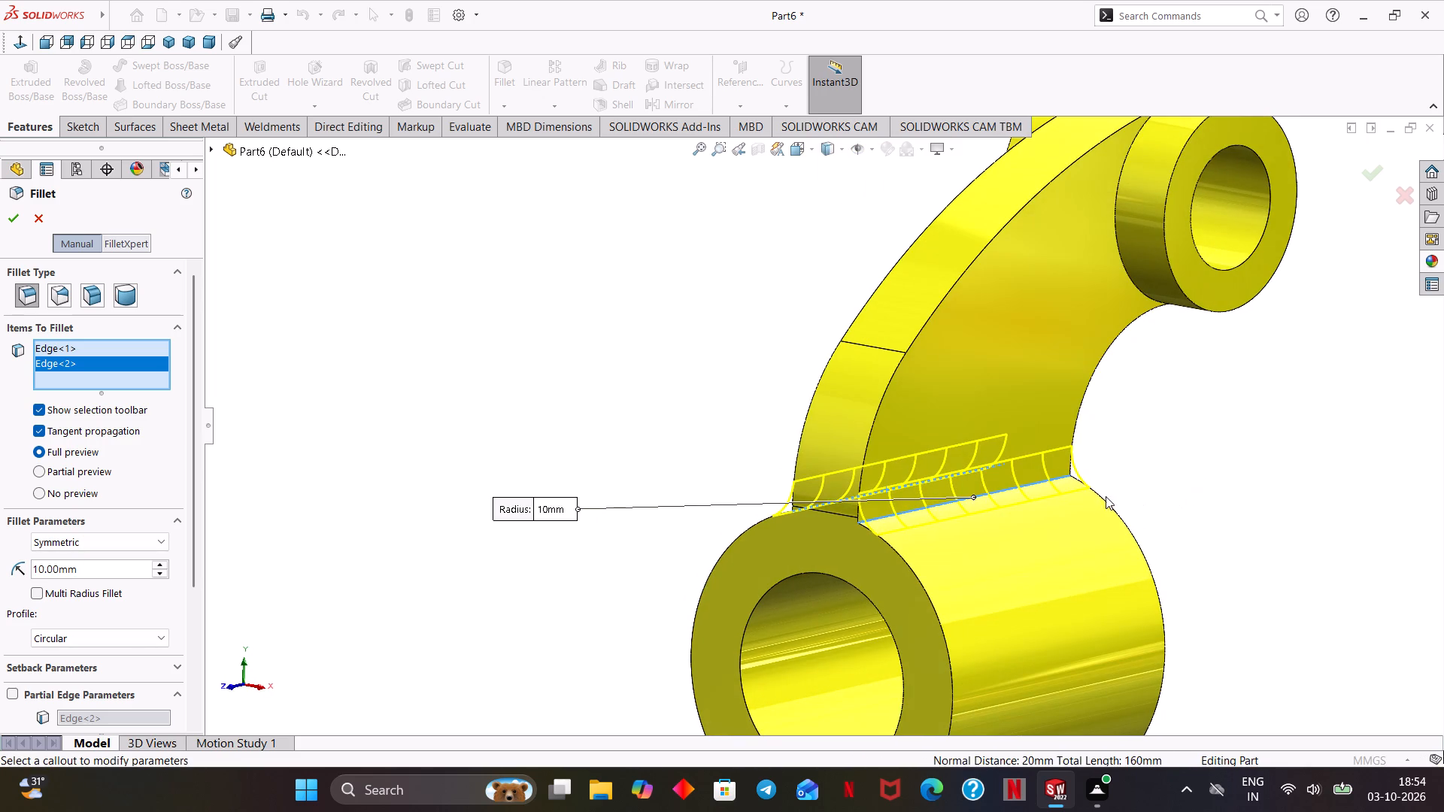
middle_click_drag(1229, 510, 1115, 487, "ctrl")
middle_click_drag(1108, 512, 1069, 504)
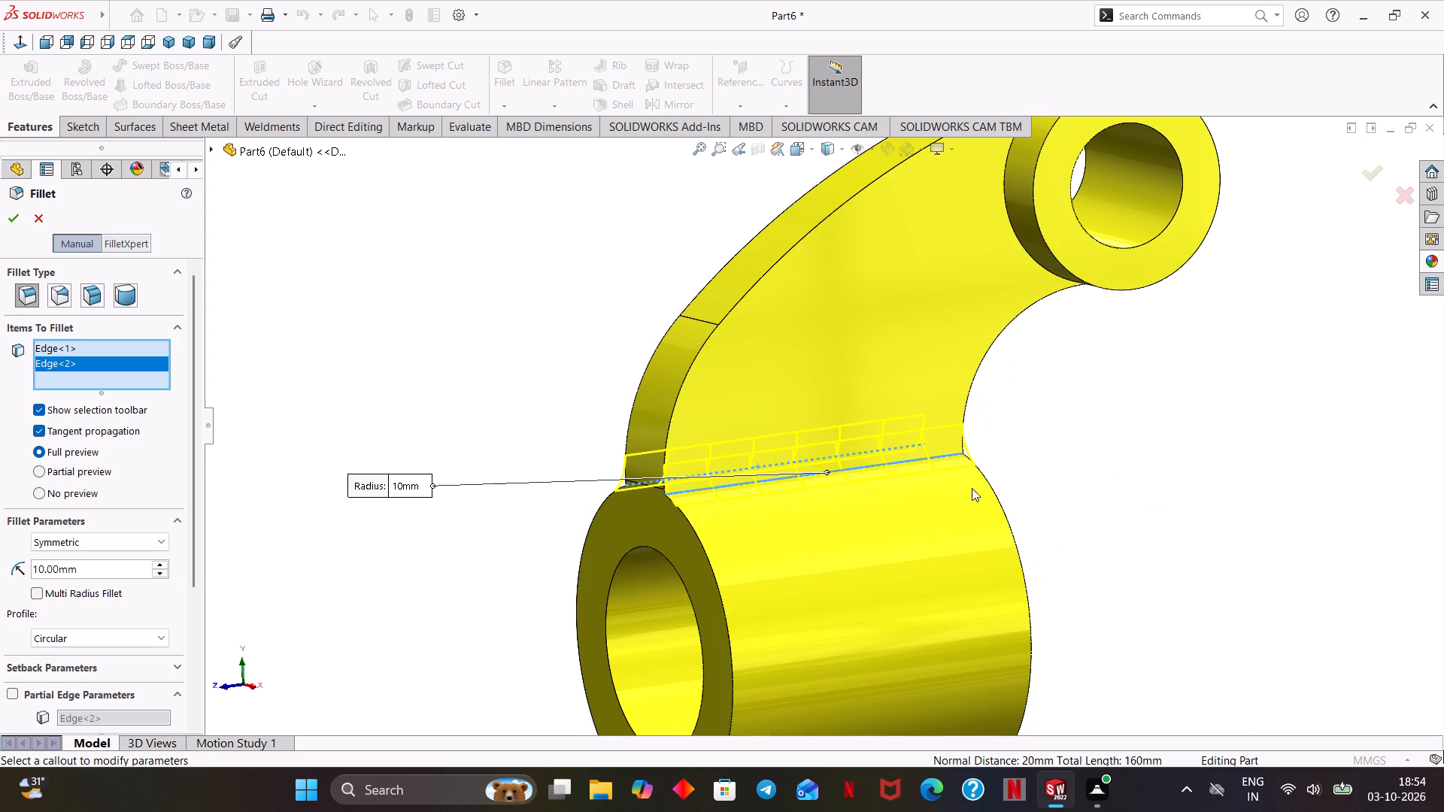
left_click_drag(95, 564, 28, 574)
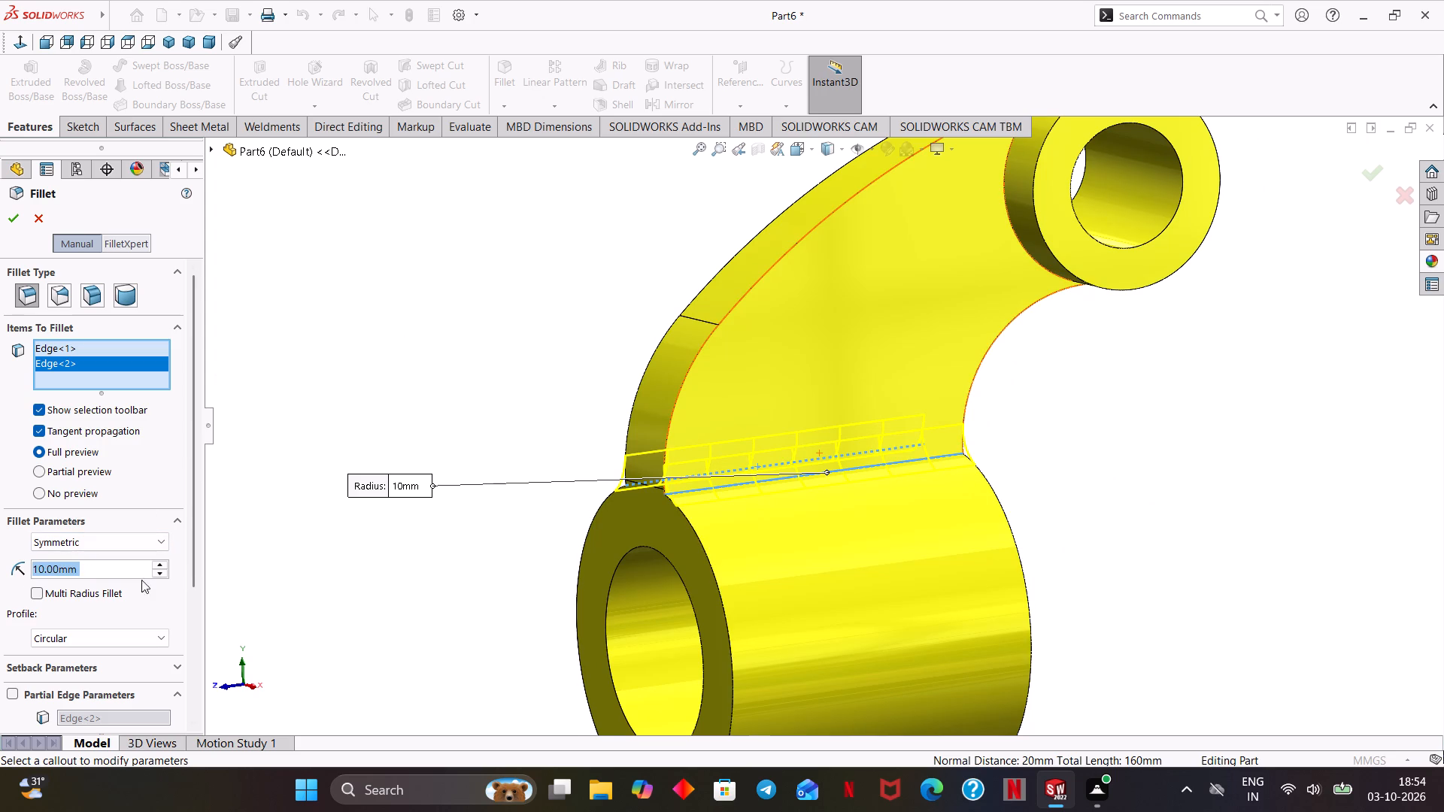
type("50")
key("Return")
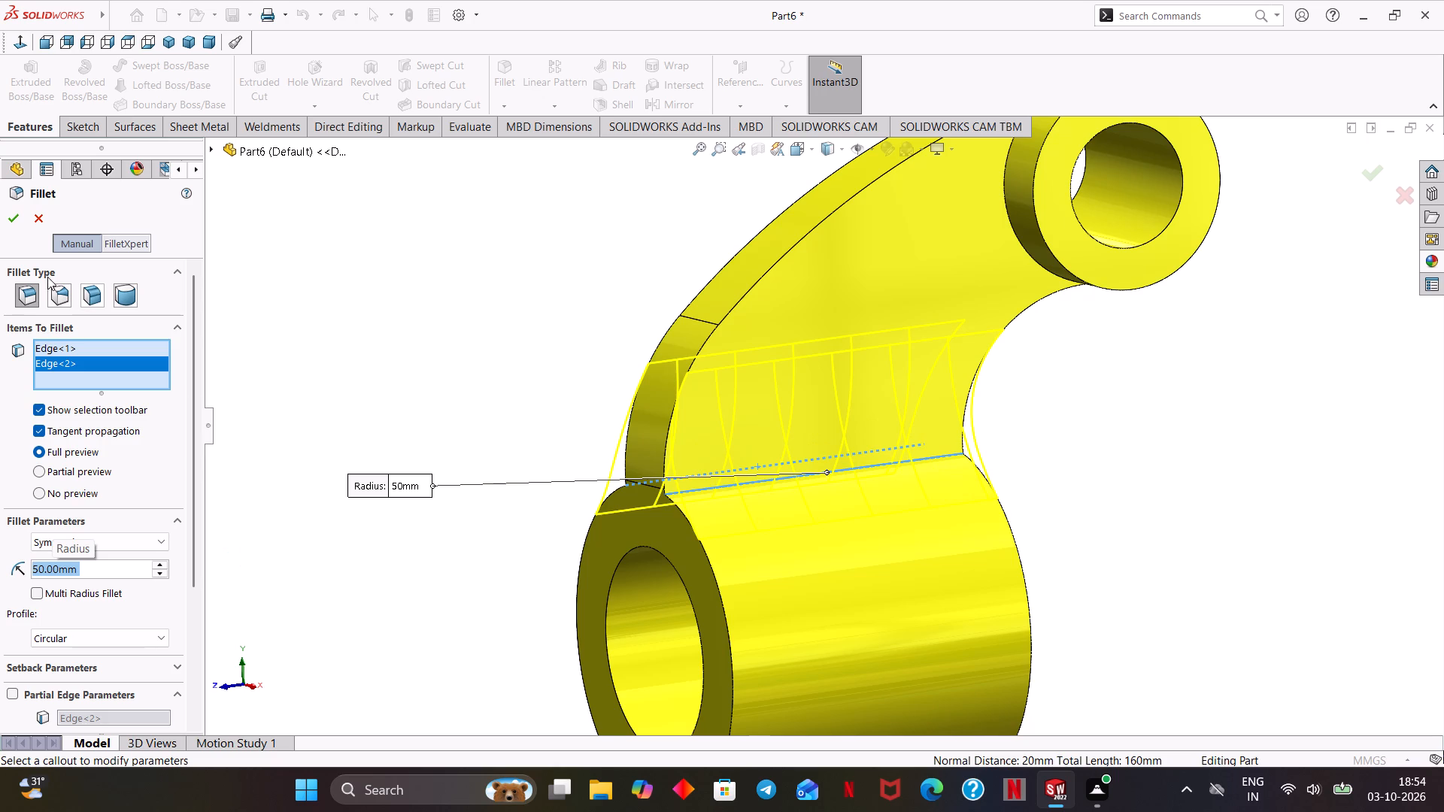
left_click(10, 225)
left_click(1065, 497)
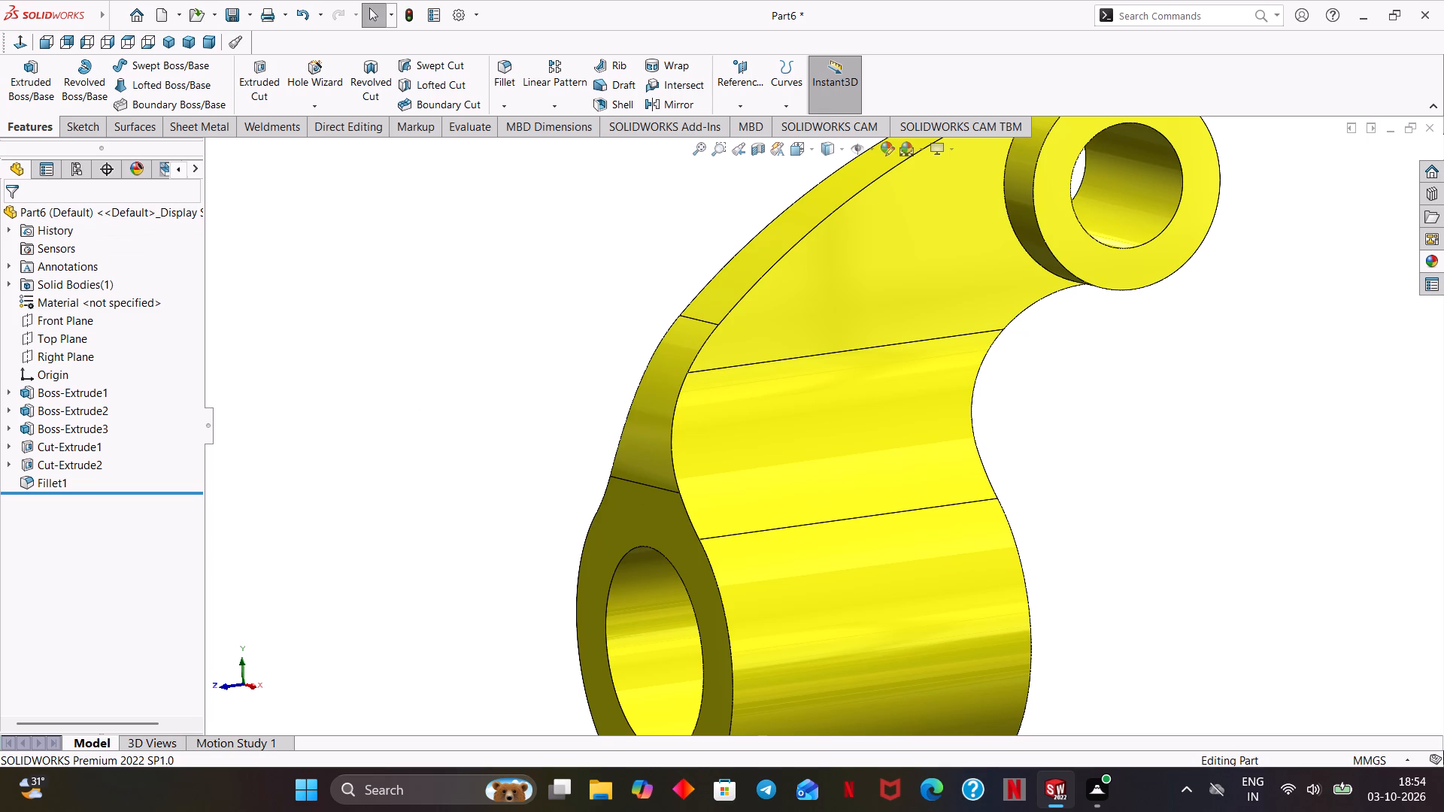
Fillet the outer cylindrical faces of both the large and the small cylinder with a 4 mm radius.
left_click(508, 65)
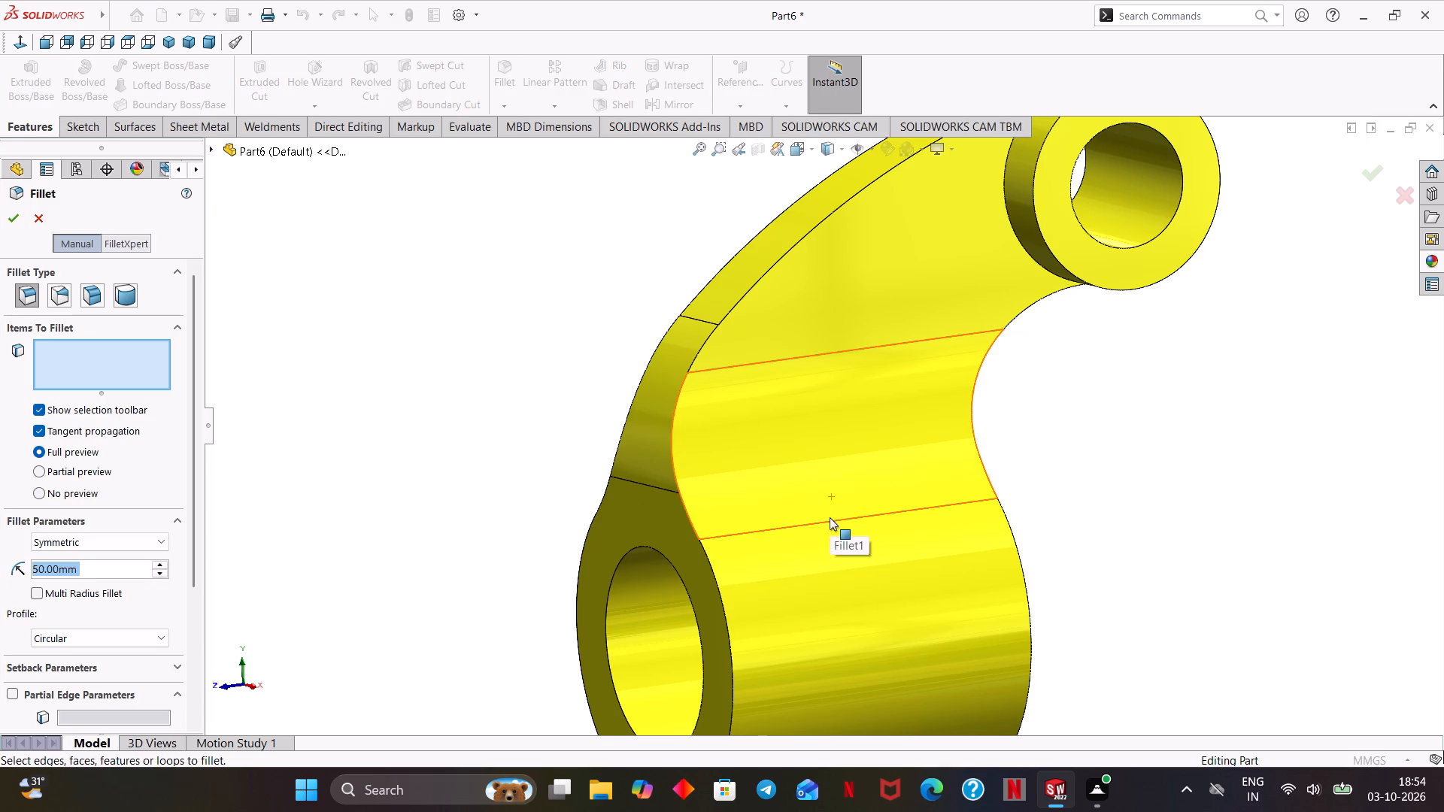
left_click(857, 592)
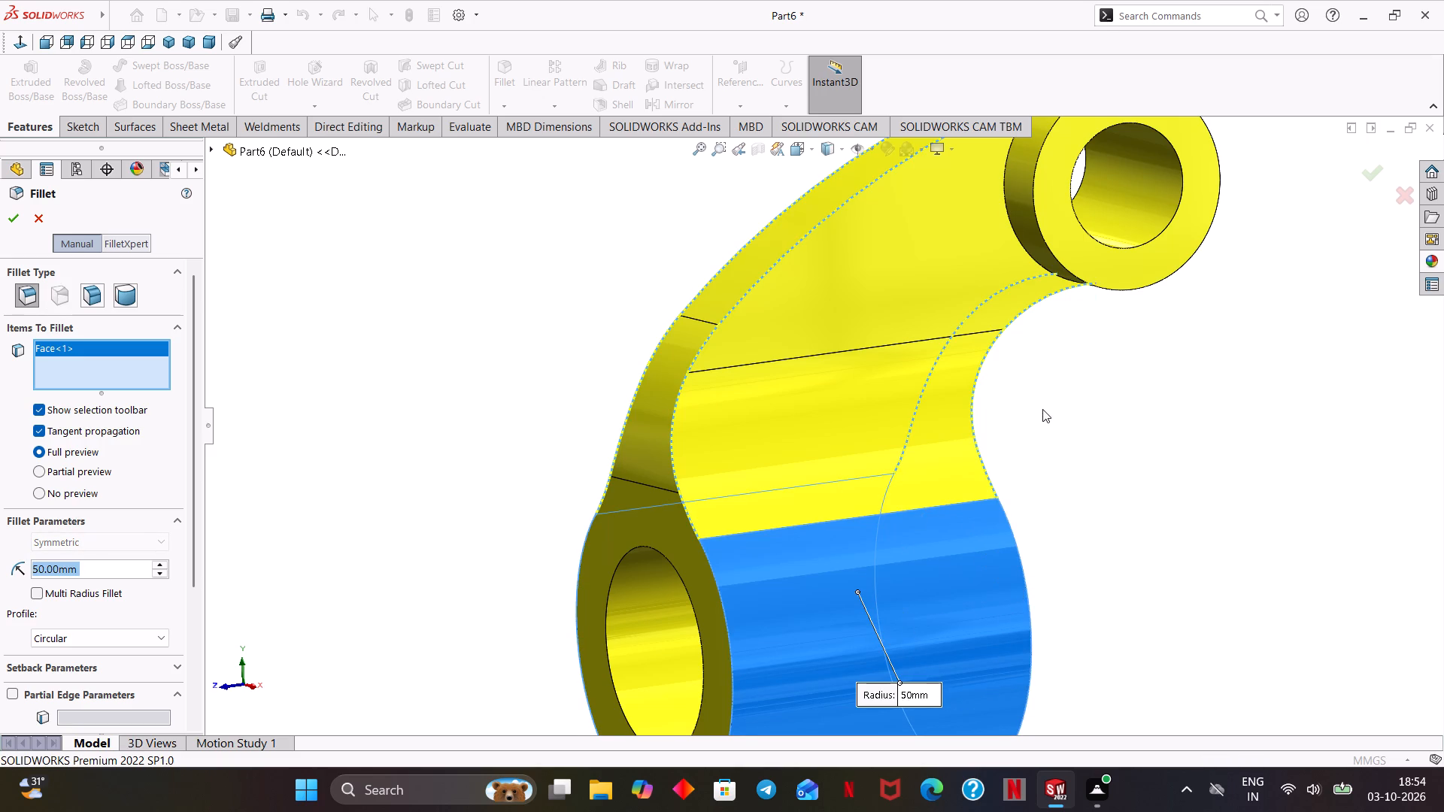
scroll(1042, 409, "up", 1)
middle_click_drag(1045, 402, 1052, 483)
scroll(1054, 391, "up", 1)
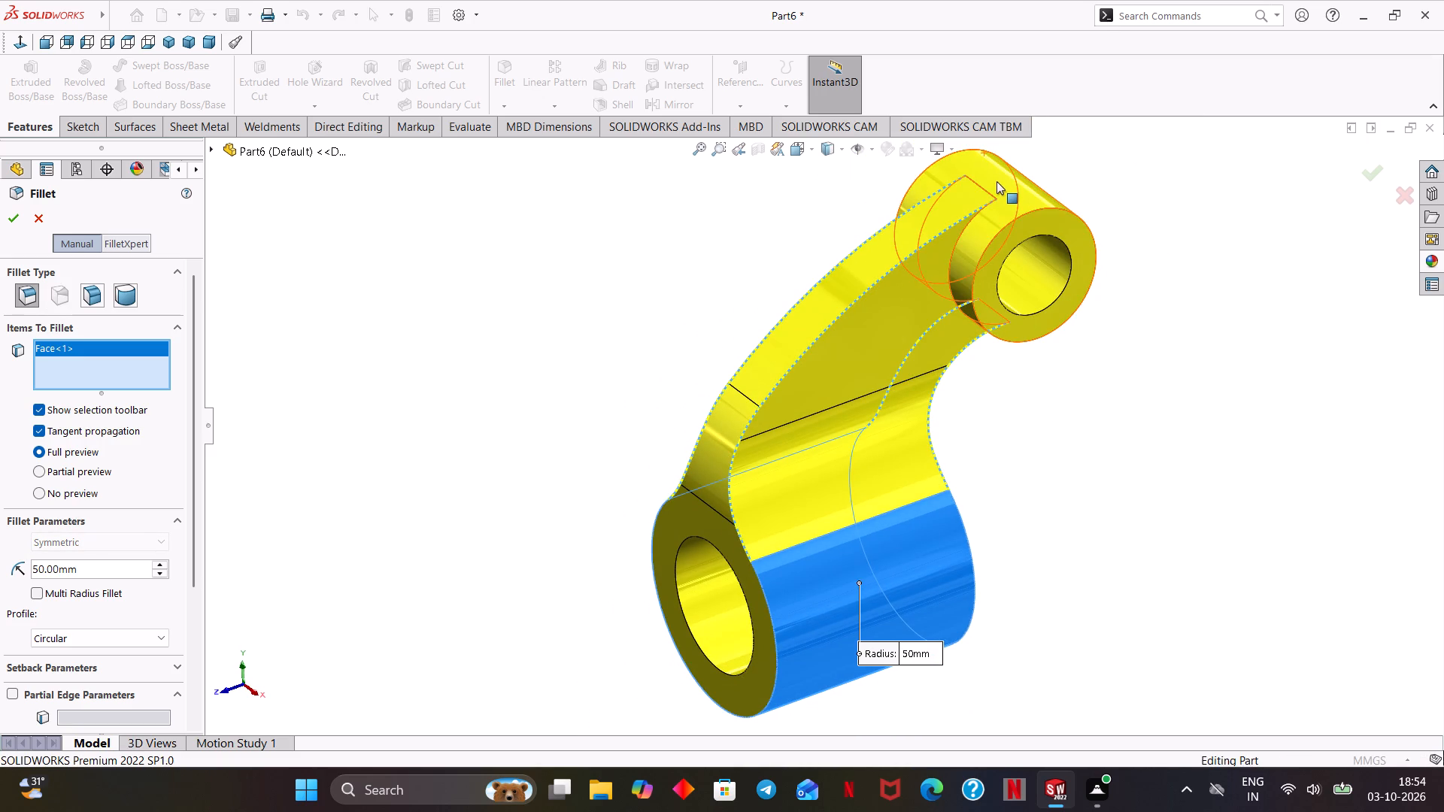
left_click(1000, 185)
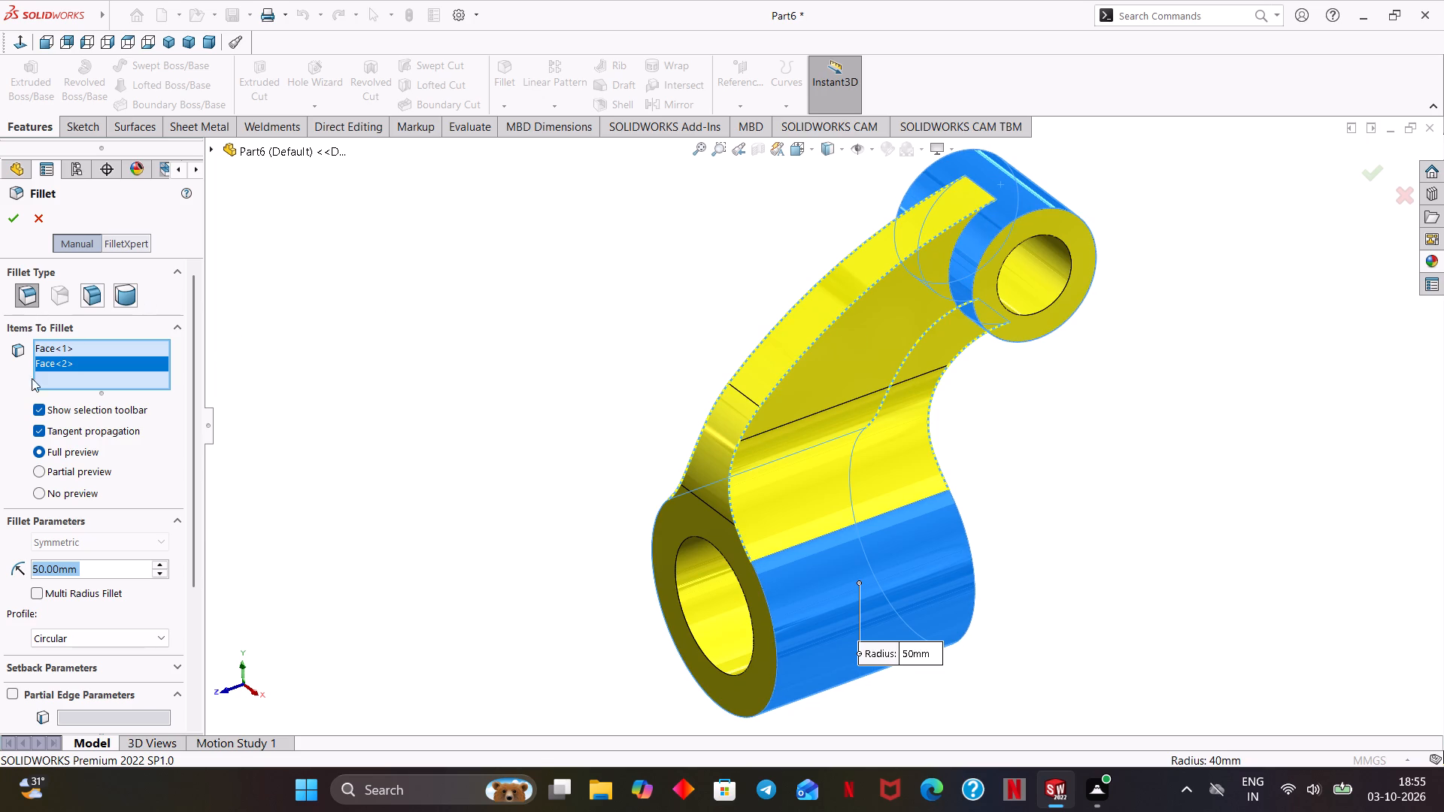
key("4")
key("Return")
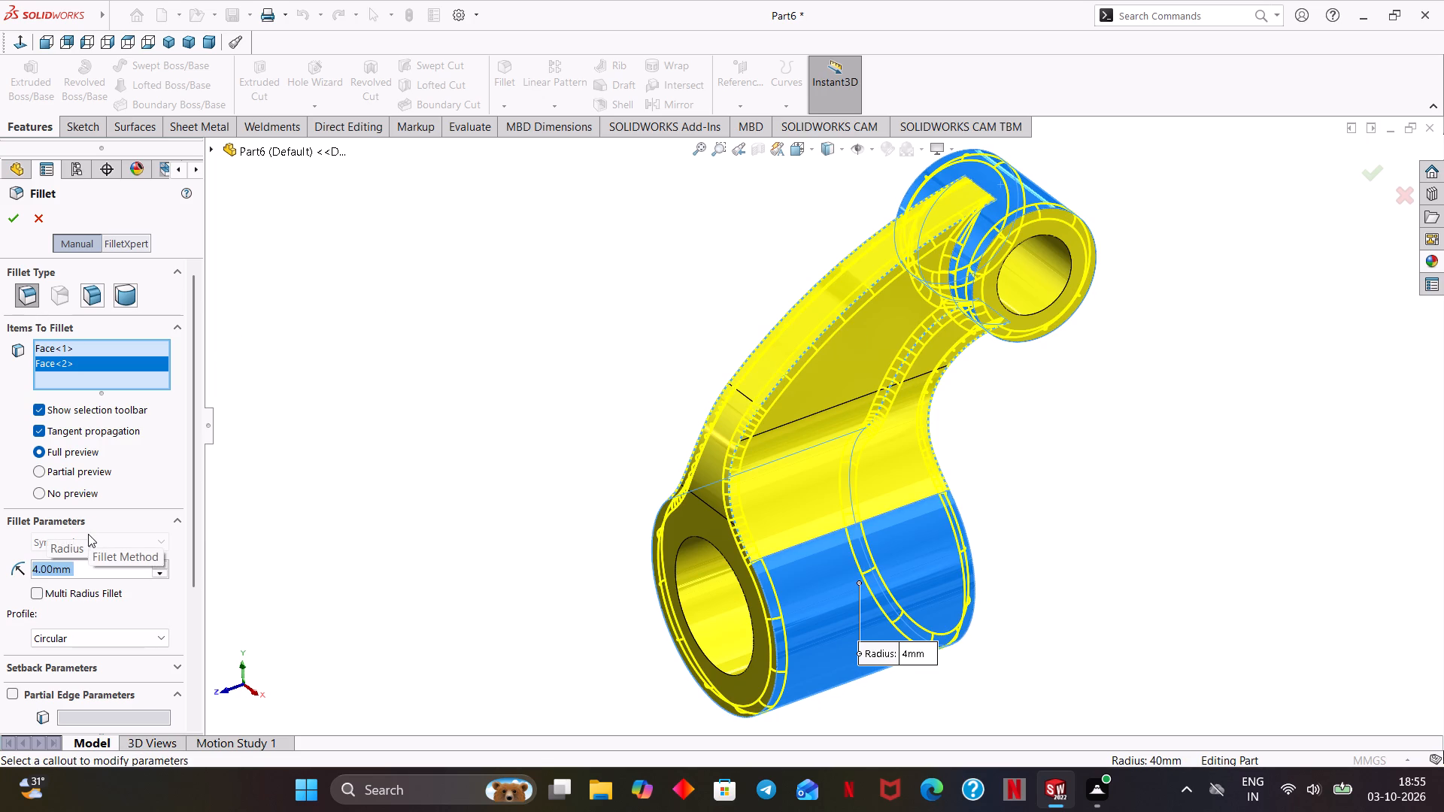
left_click(20, 224)
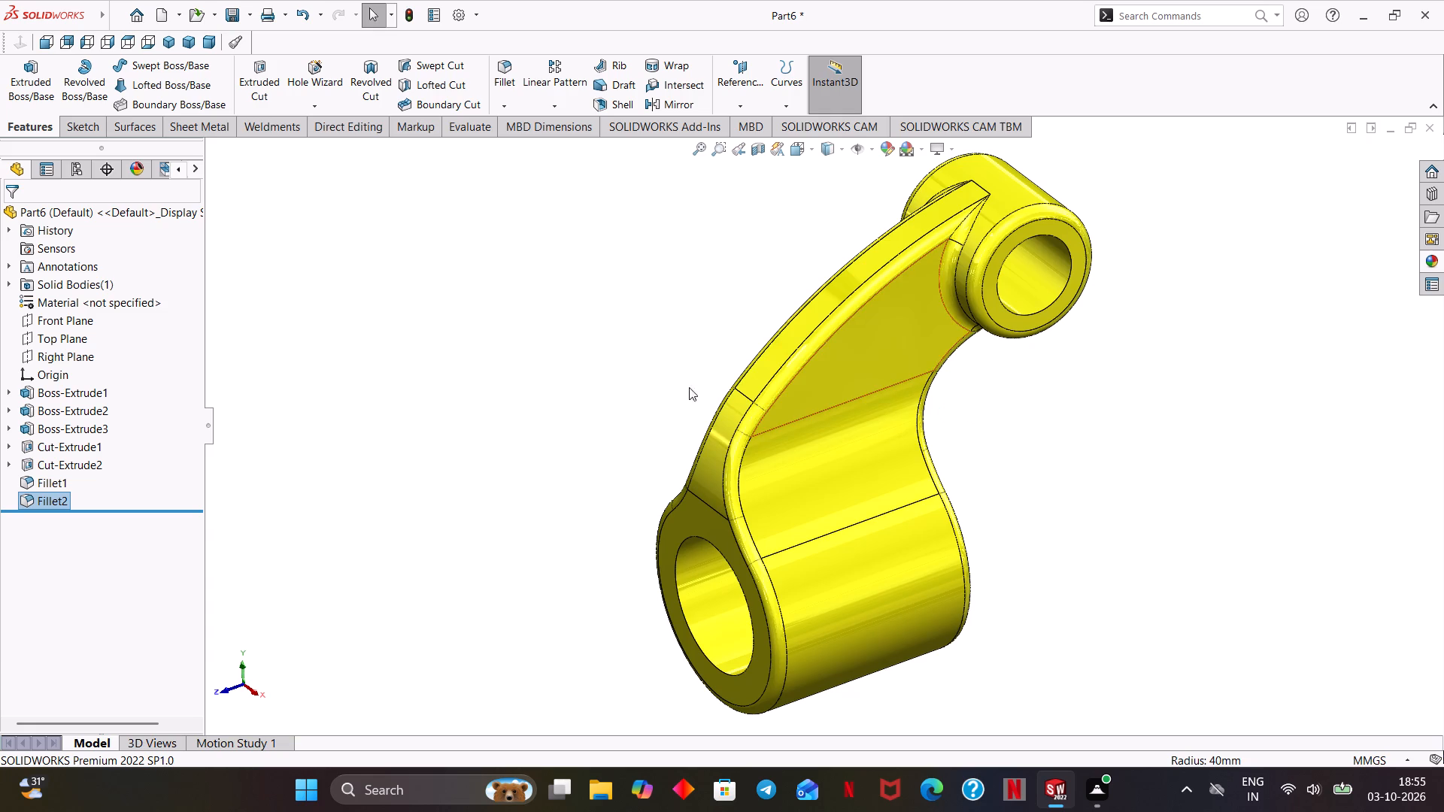
Examine the filleted link from all sides, including both bores and the arm's blends into the cylinders.
middle_click_drag(567, 423, 1161, 350)
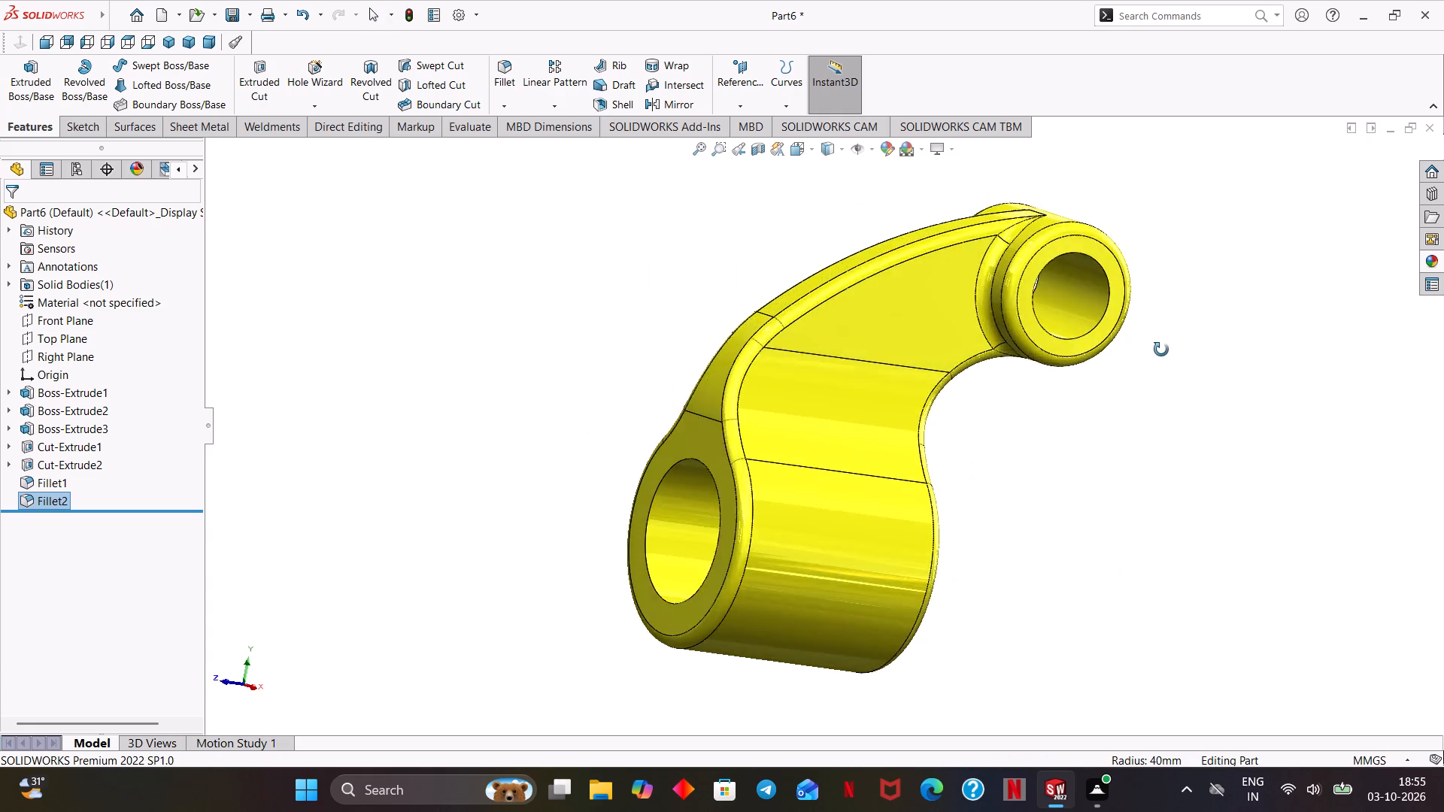
middle_click_drag(1161, 350, 613, 486)
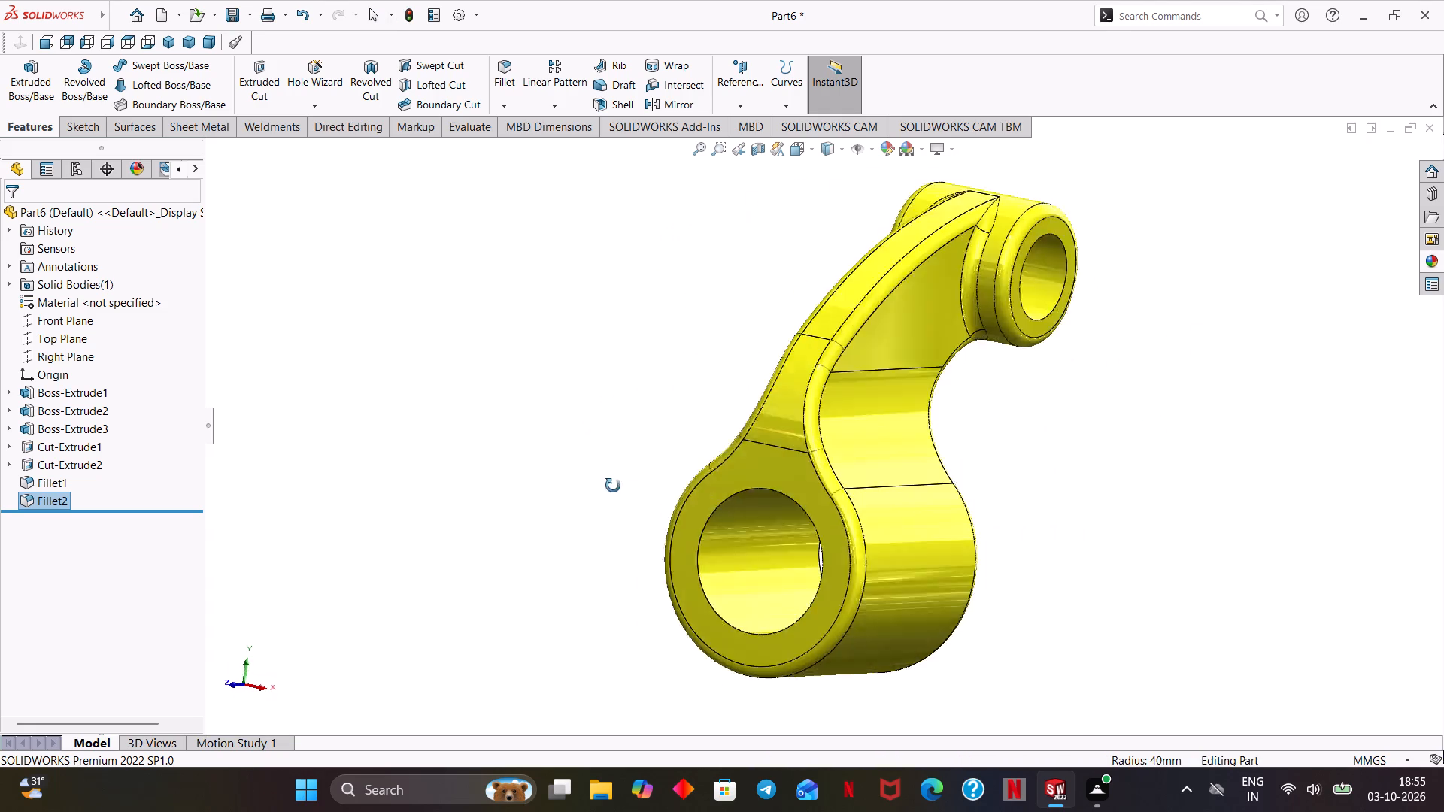
middle_click_drag(613, 486, 596, 476)
middle_click_drag(563, 488, 505, 502, "ctrl")
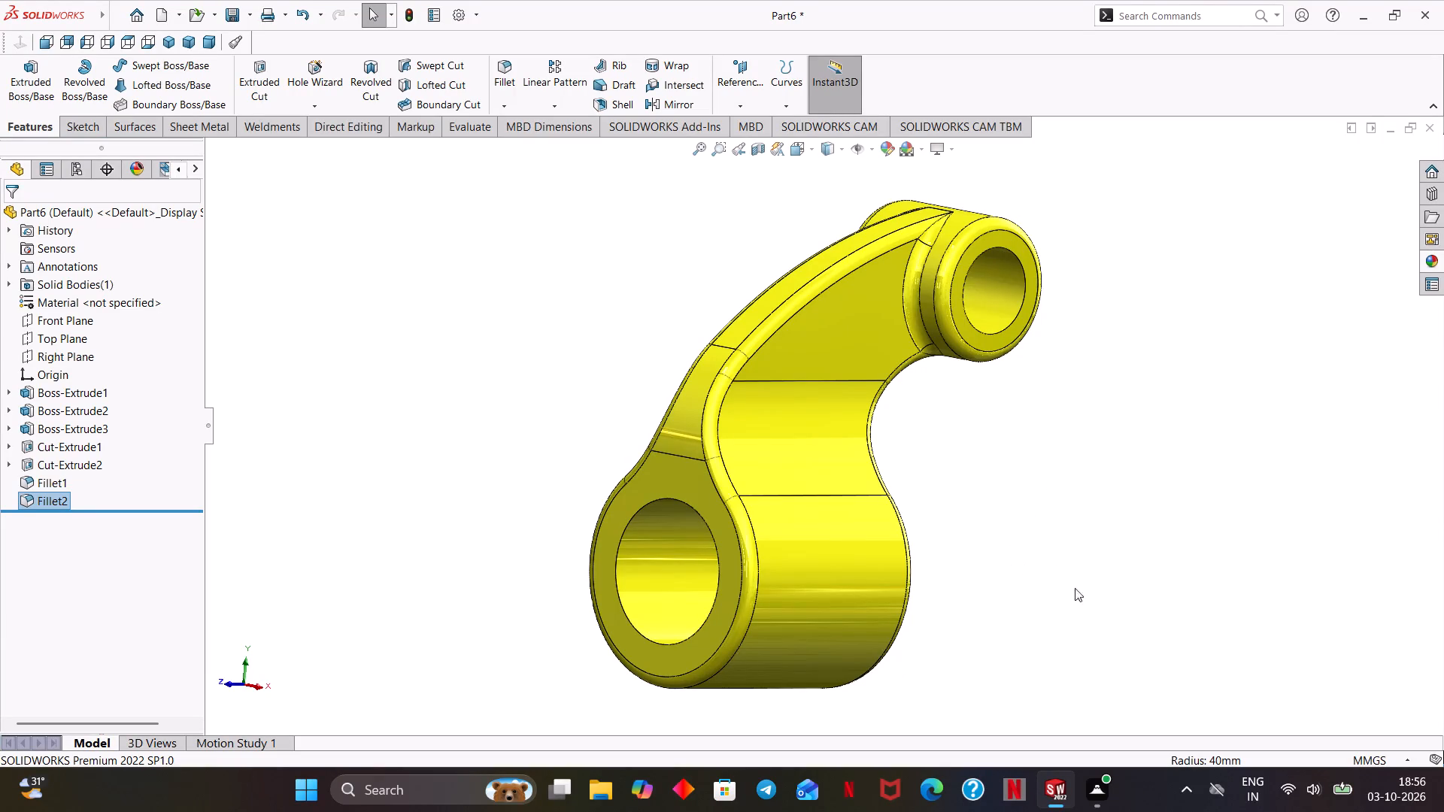
middle_click_drag(1069, 651, 625, 664)
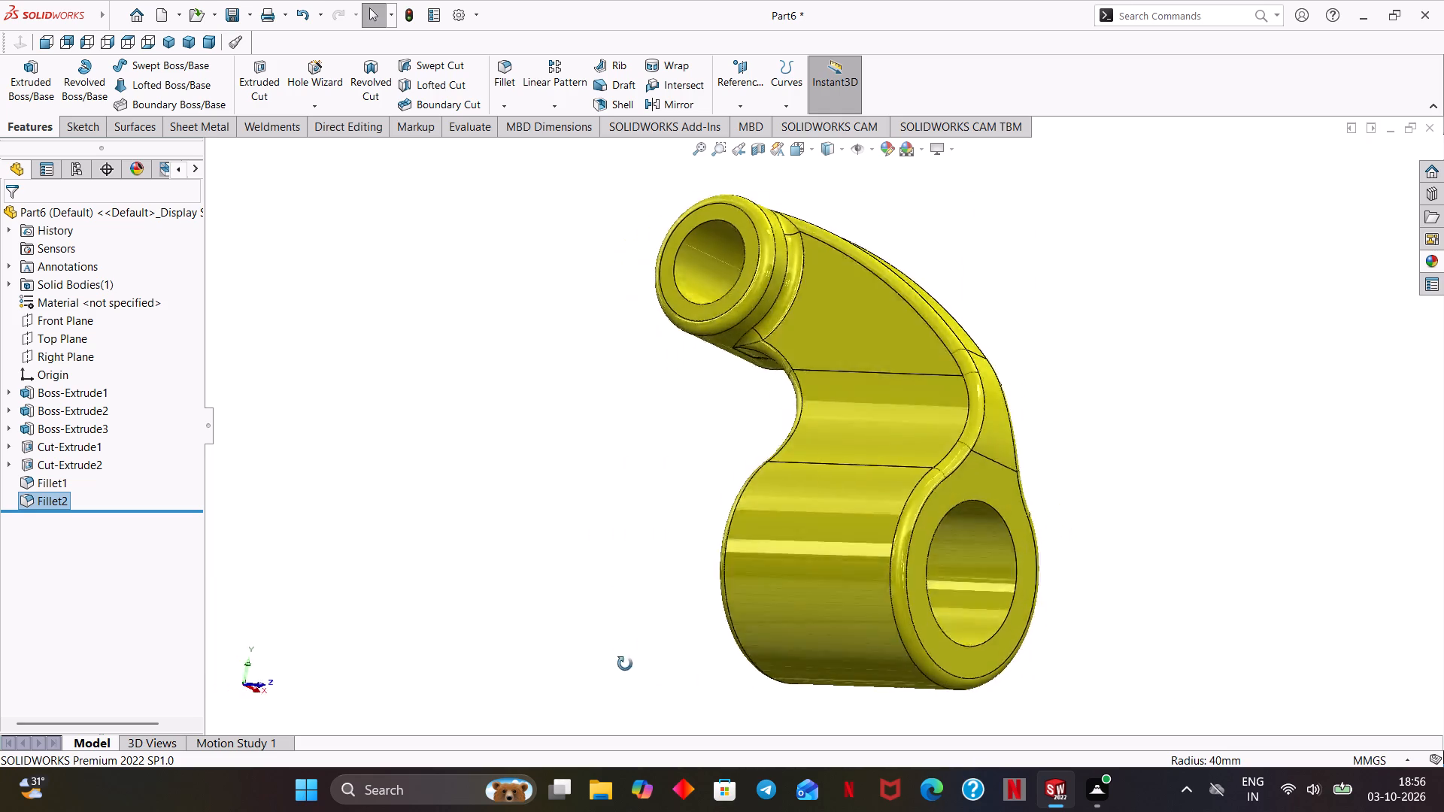
middle_click_drag(625, 664, 915, 607)
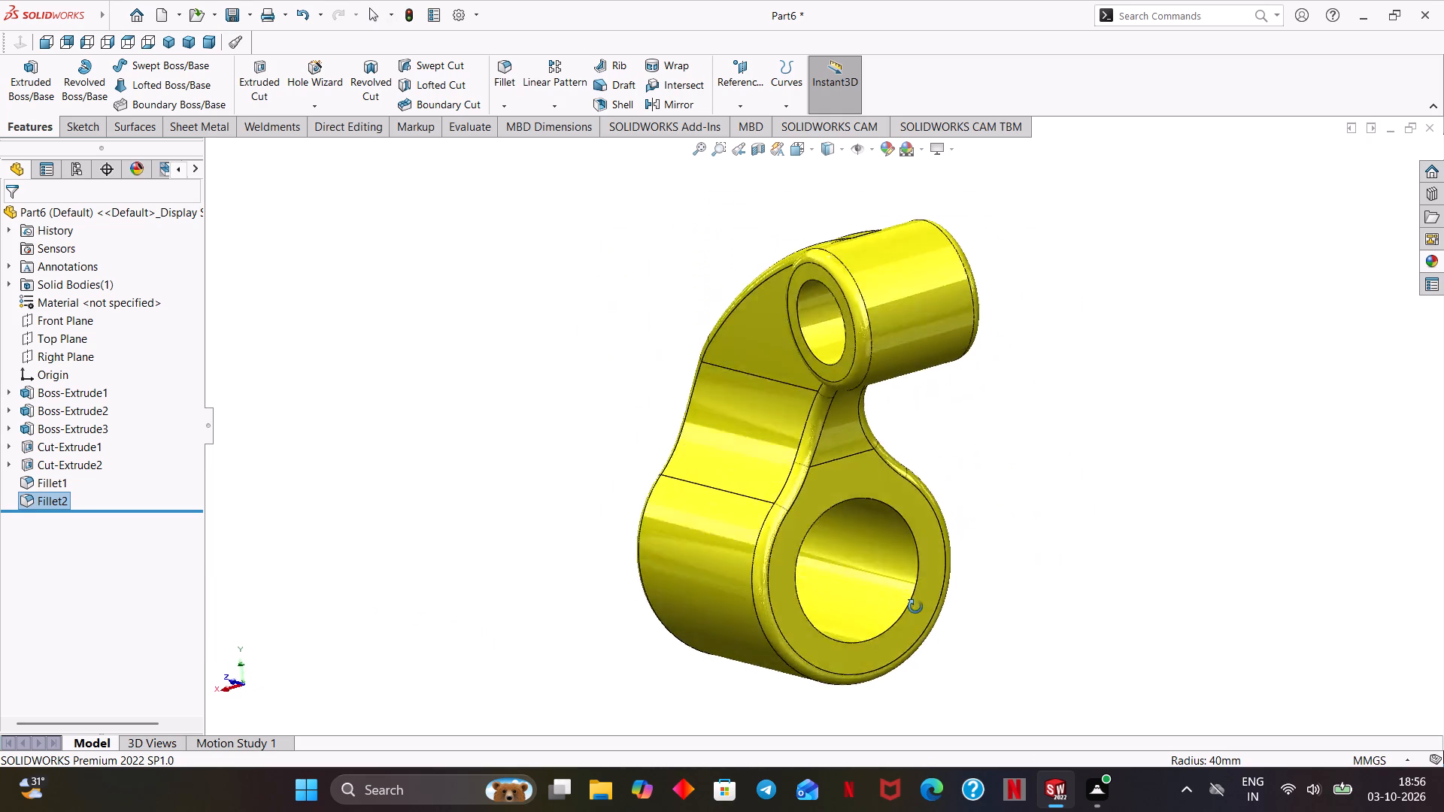
middle_click_drag(915, 607, 966, 601)
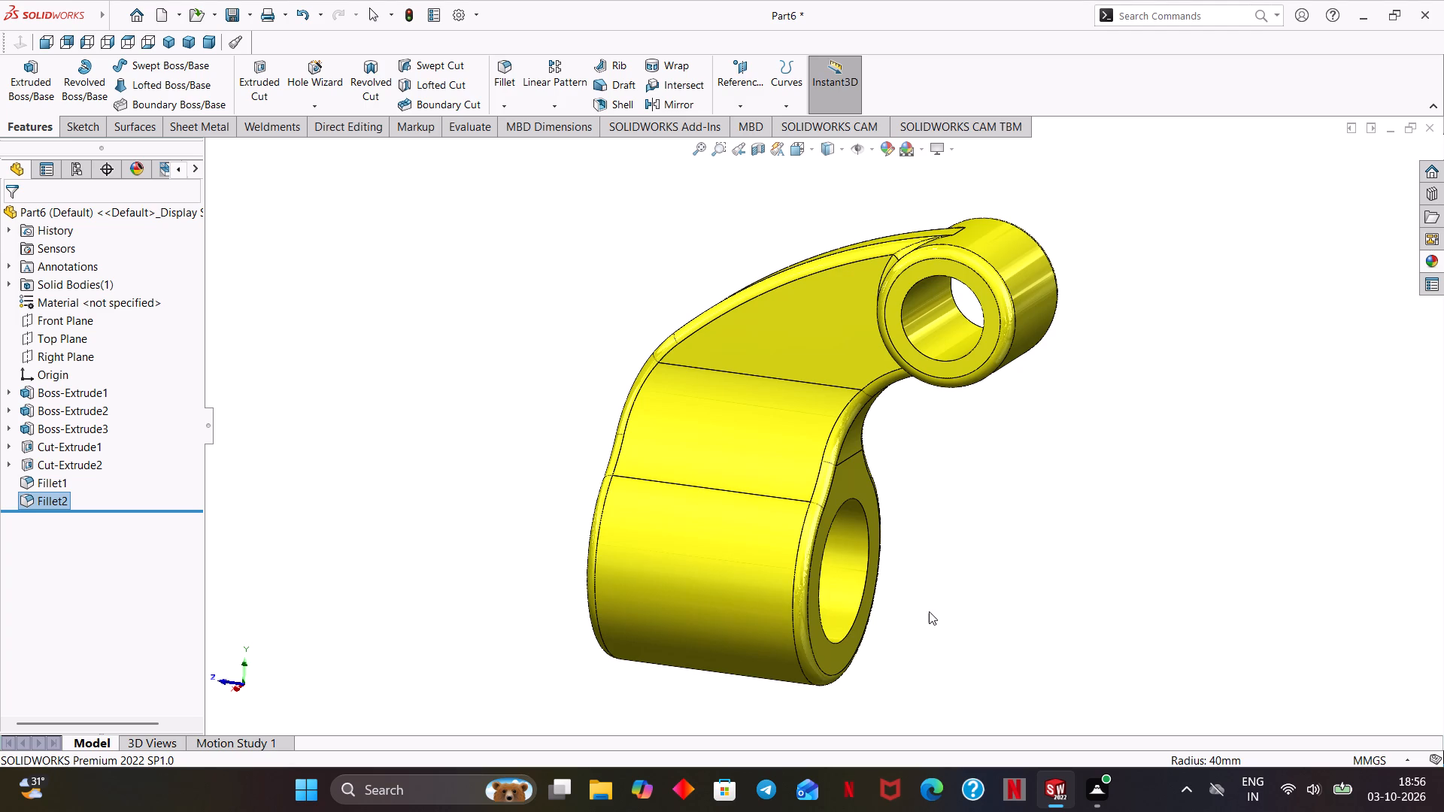
middle_click_drag(1015, 611, 1121, 623)
scroll(347, 621, "up", 1)
middle_click_drag(405, 523, 398, 558)
scroll(424, 539, "down", 1)
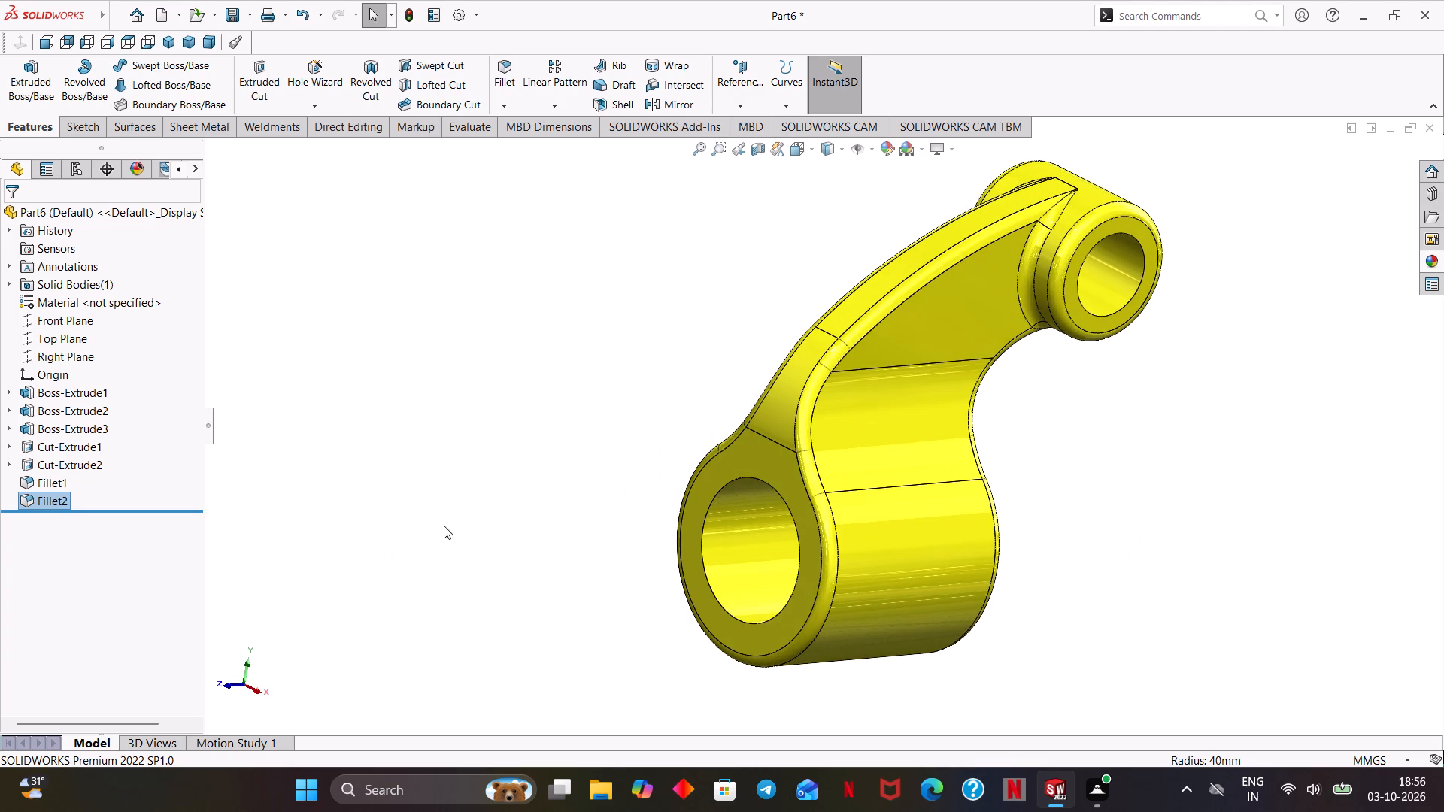
middle_click_drag(511, 528, 409, 563, "ctrl")
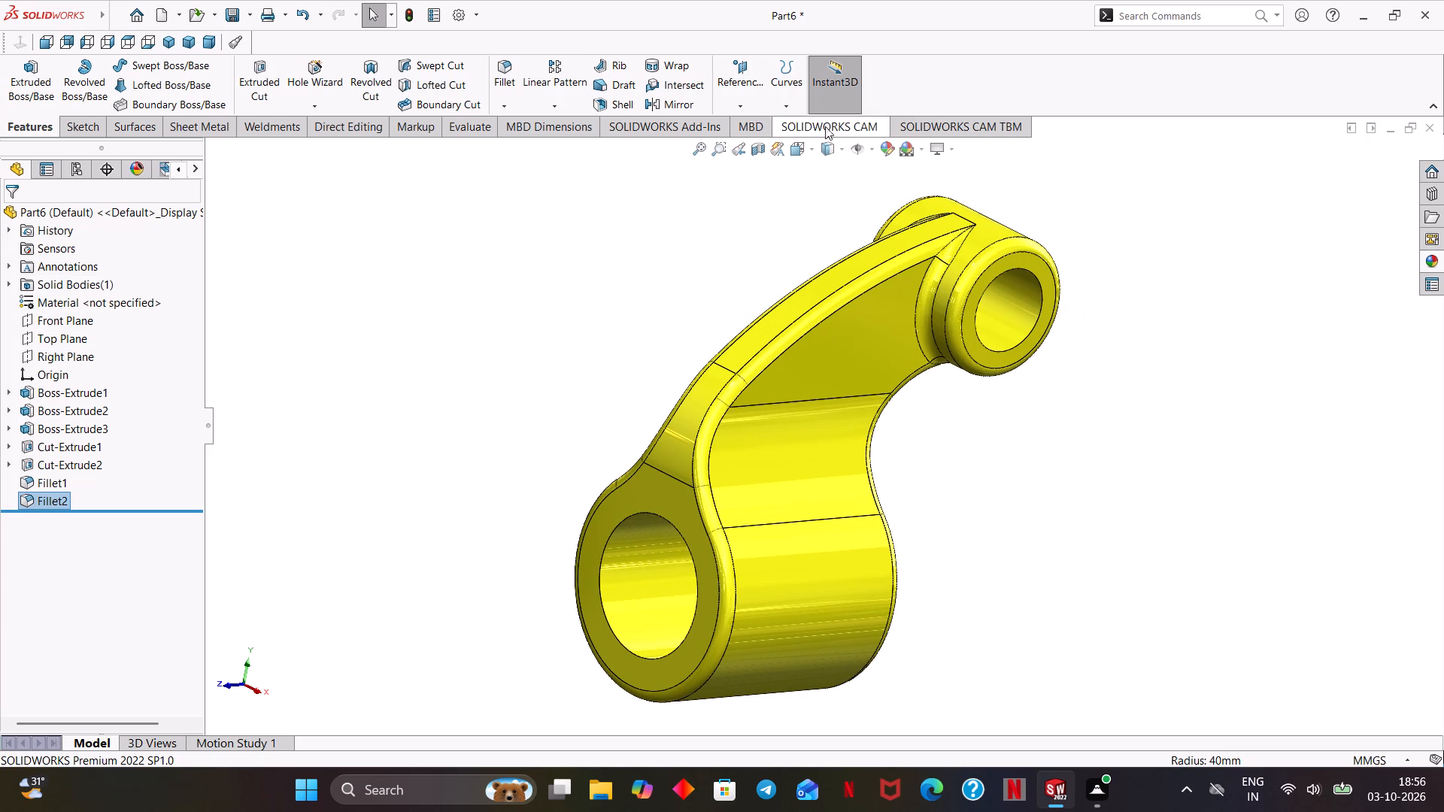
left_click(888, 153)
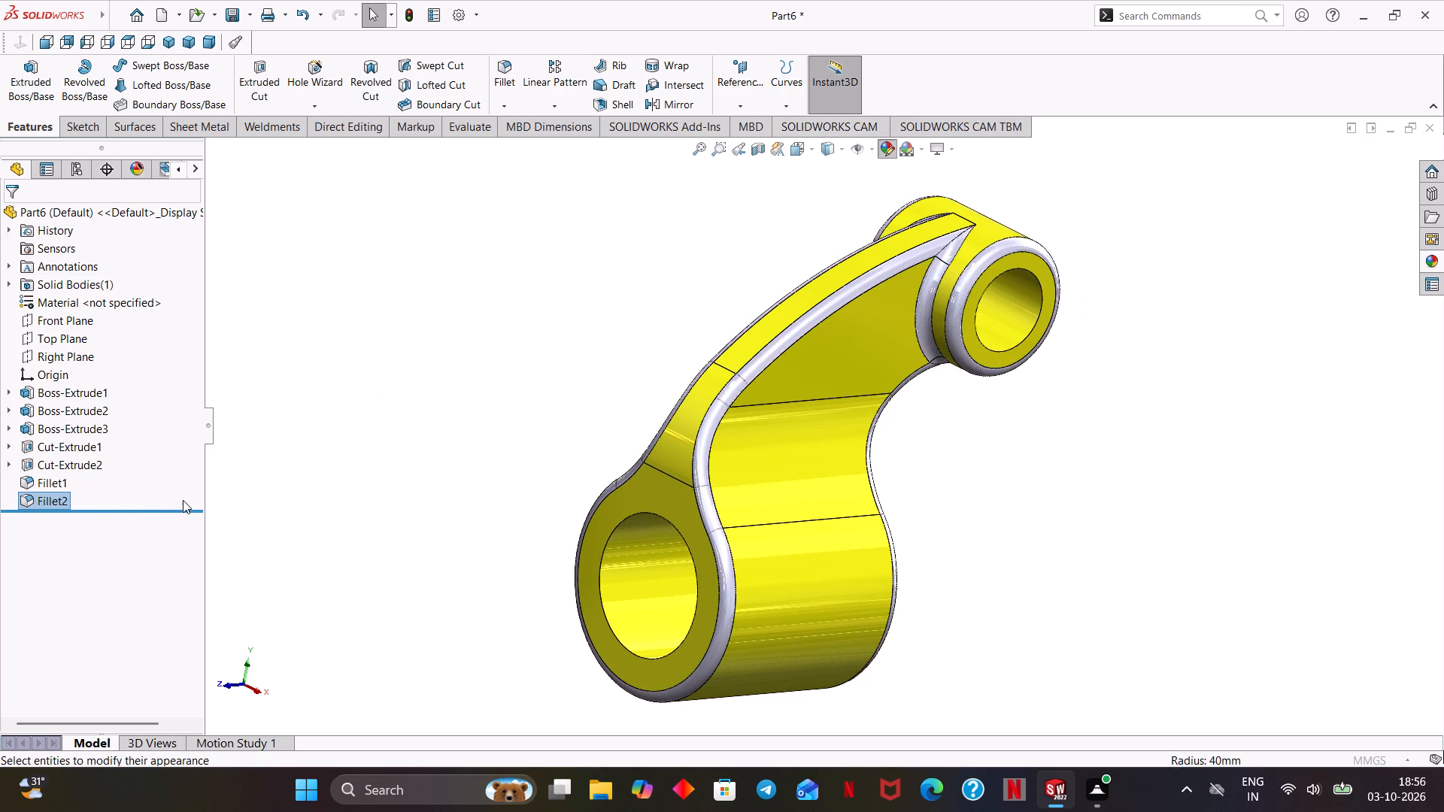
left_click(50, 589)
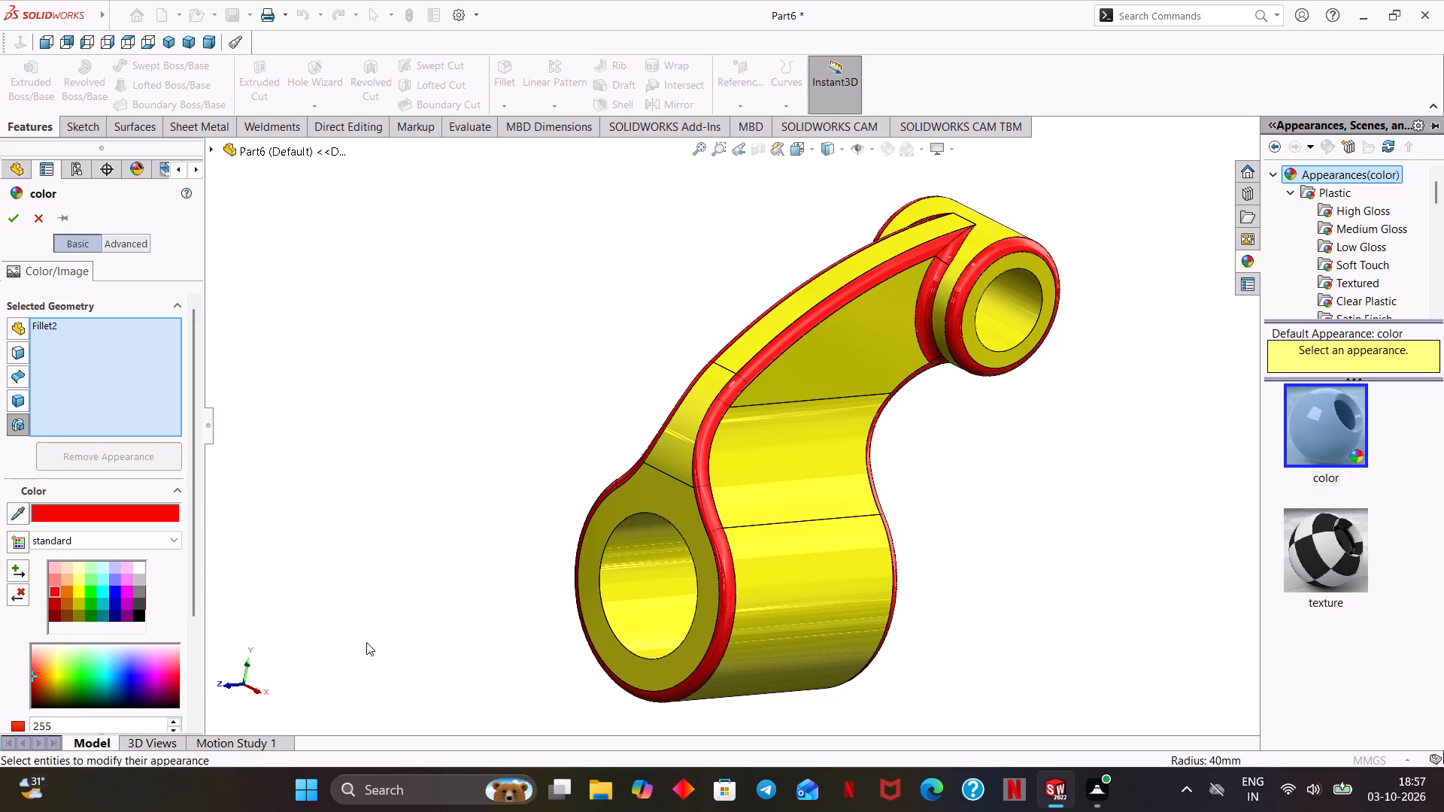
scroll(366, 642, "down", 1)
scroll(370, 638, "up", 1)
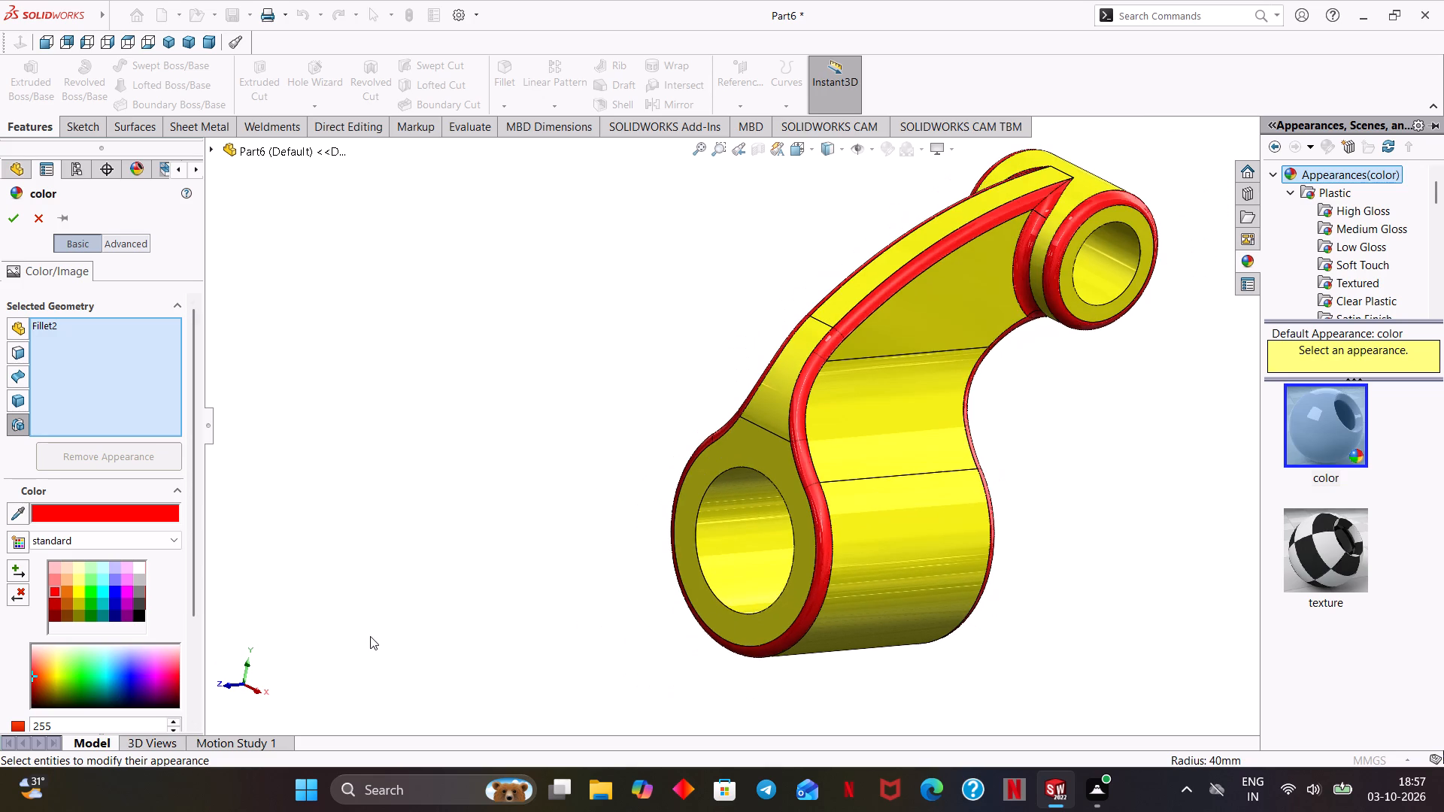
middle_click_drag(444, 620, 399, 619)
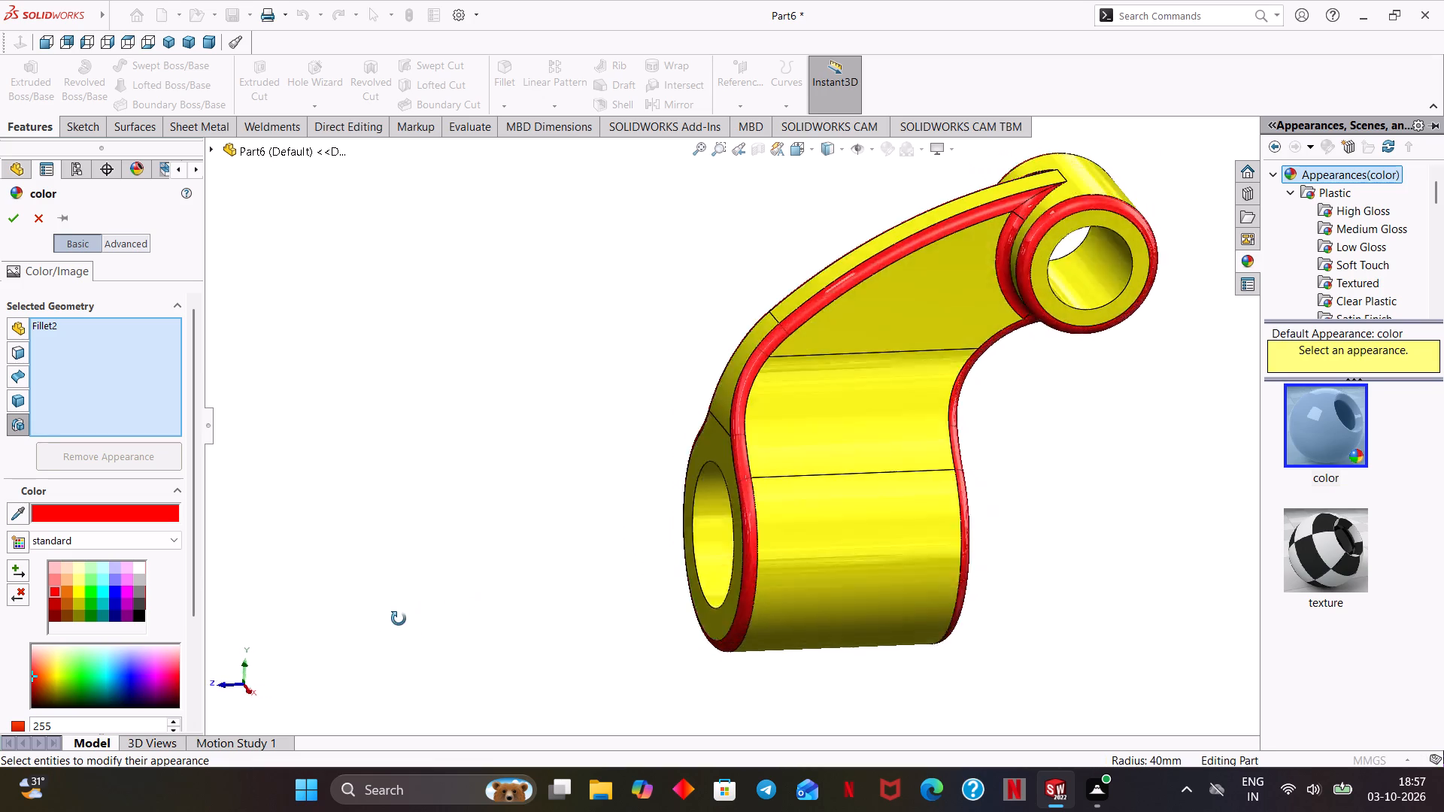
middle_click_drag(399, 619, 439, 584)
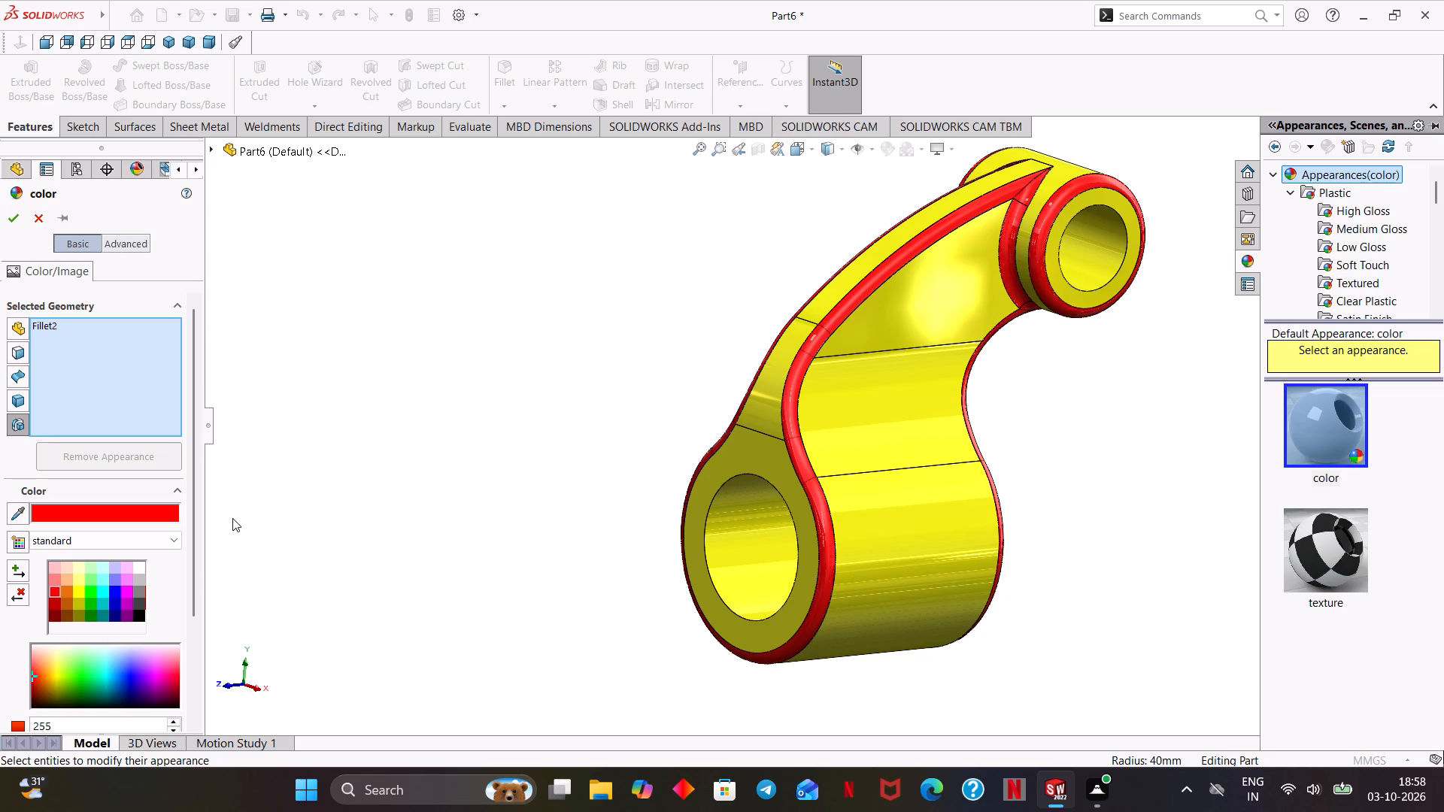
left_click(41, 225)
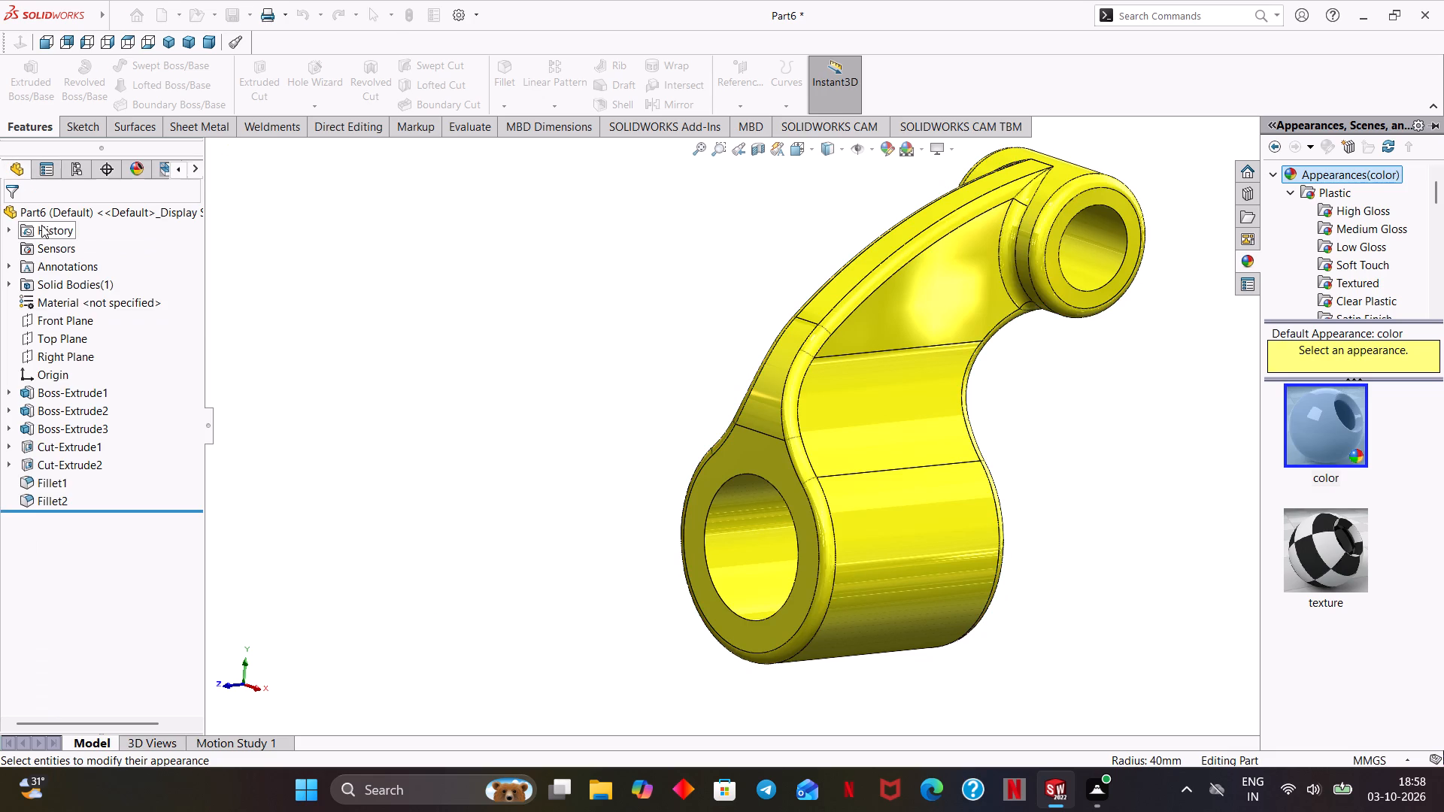
Examine the all-yellow link from several angles, including the large bore, the small cylinder and the arm's fillets.
key("f")
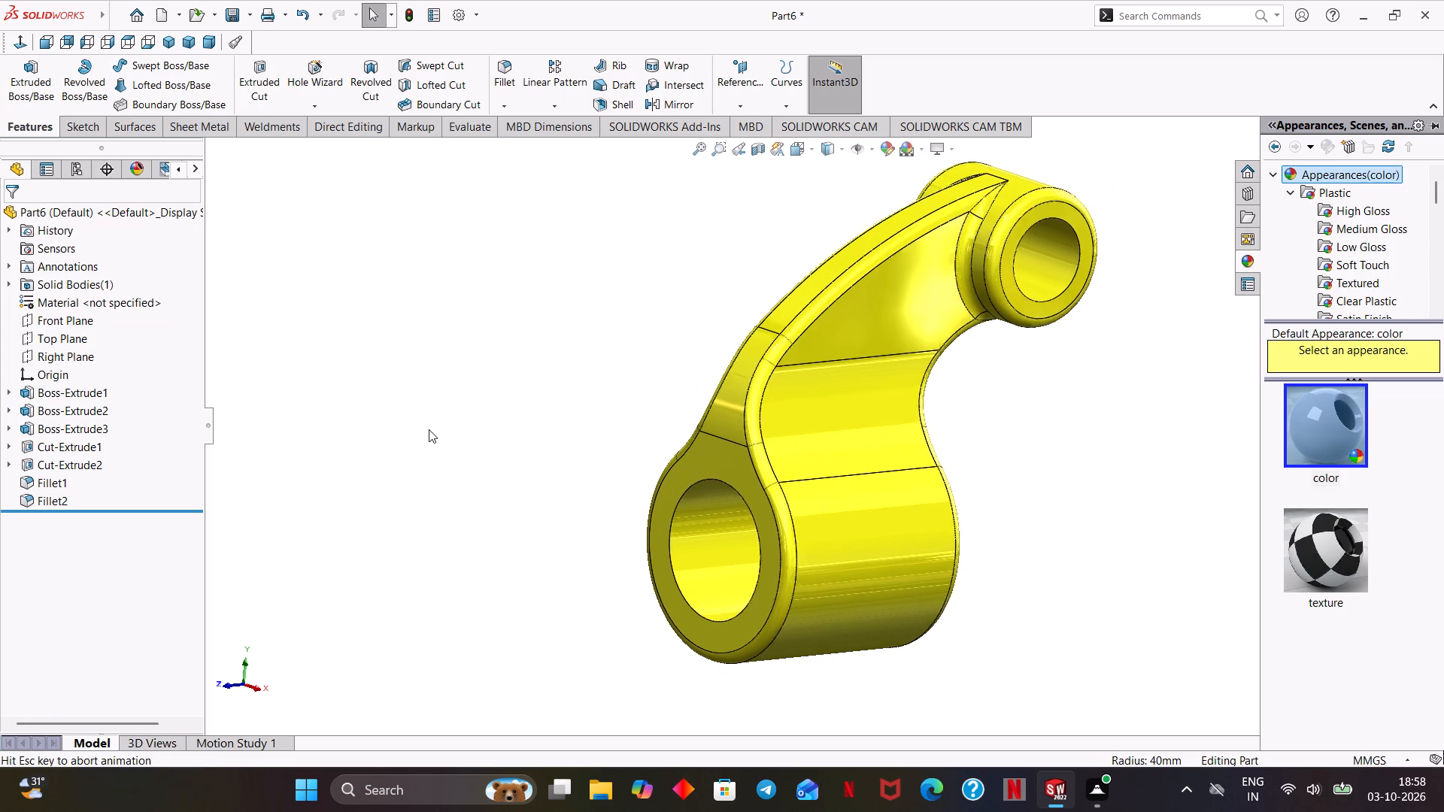
middle_click_drag(462, 565, 523, 552)
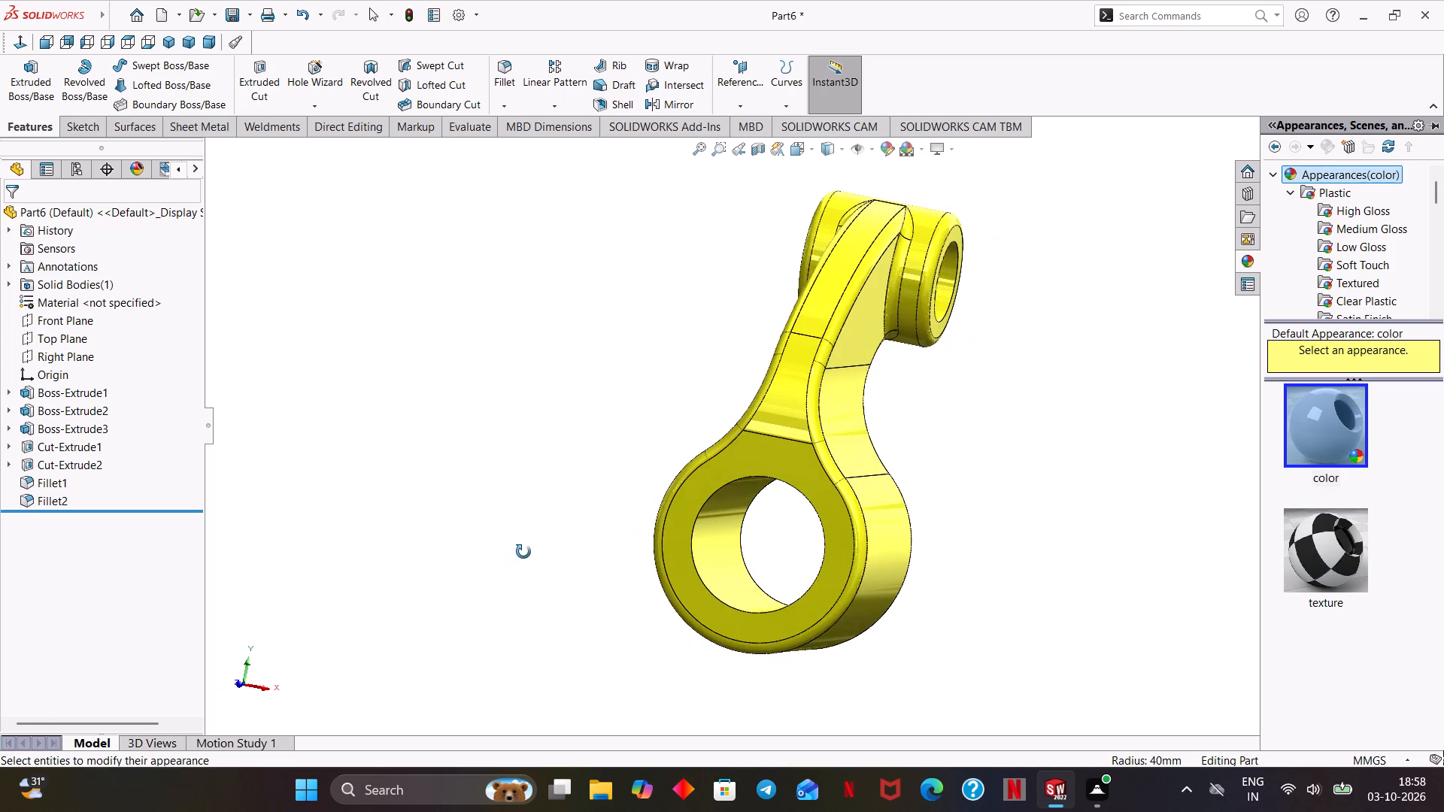
middle_click_drag(523, 552, 453, 574)
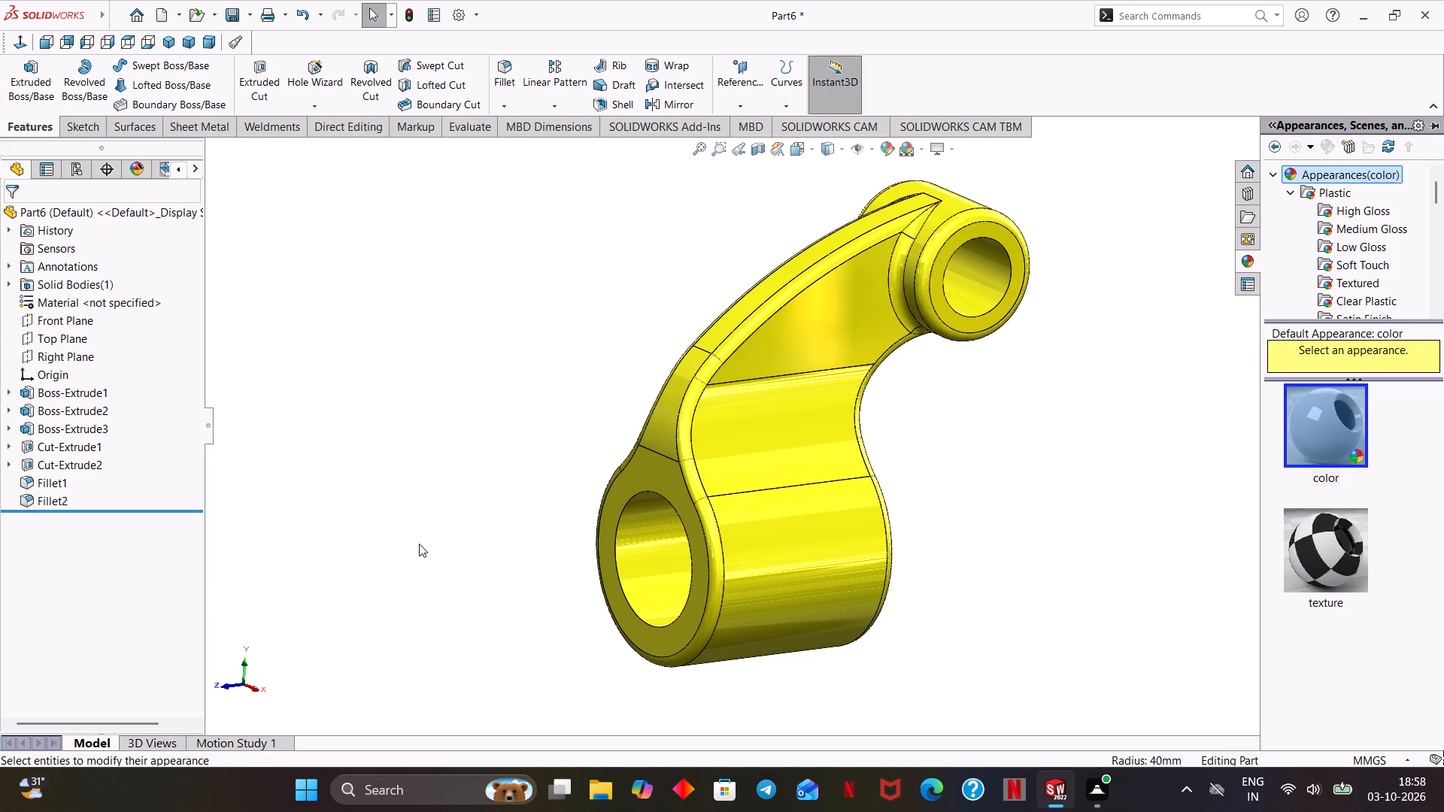
scroll(506, 501, "down", 1)
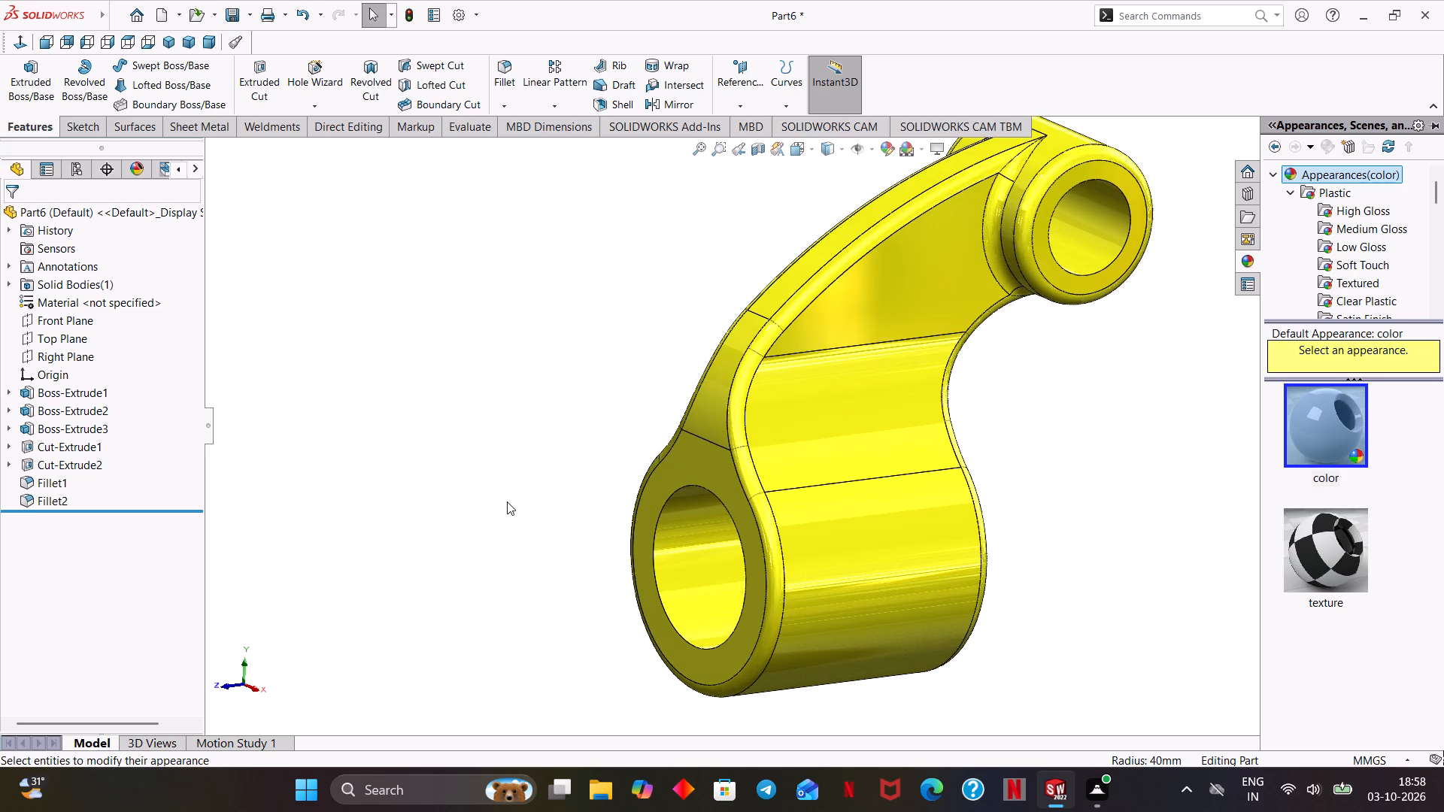
middle_click_drag(518, 507, 1140, 205)
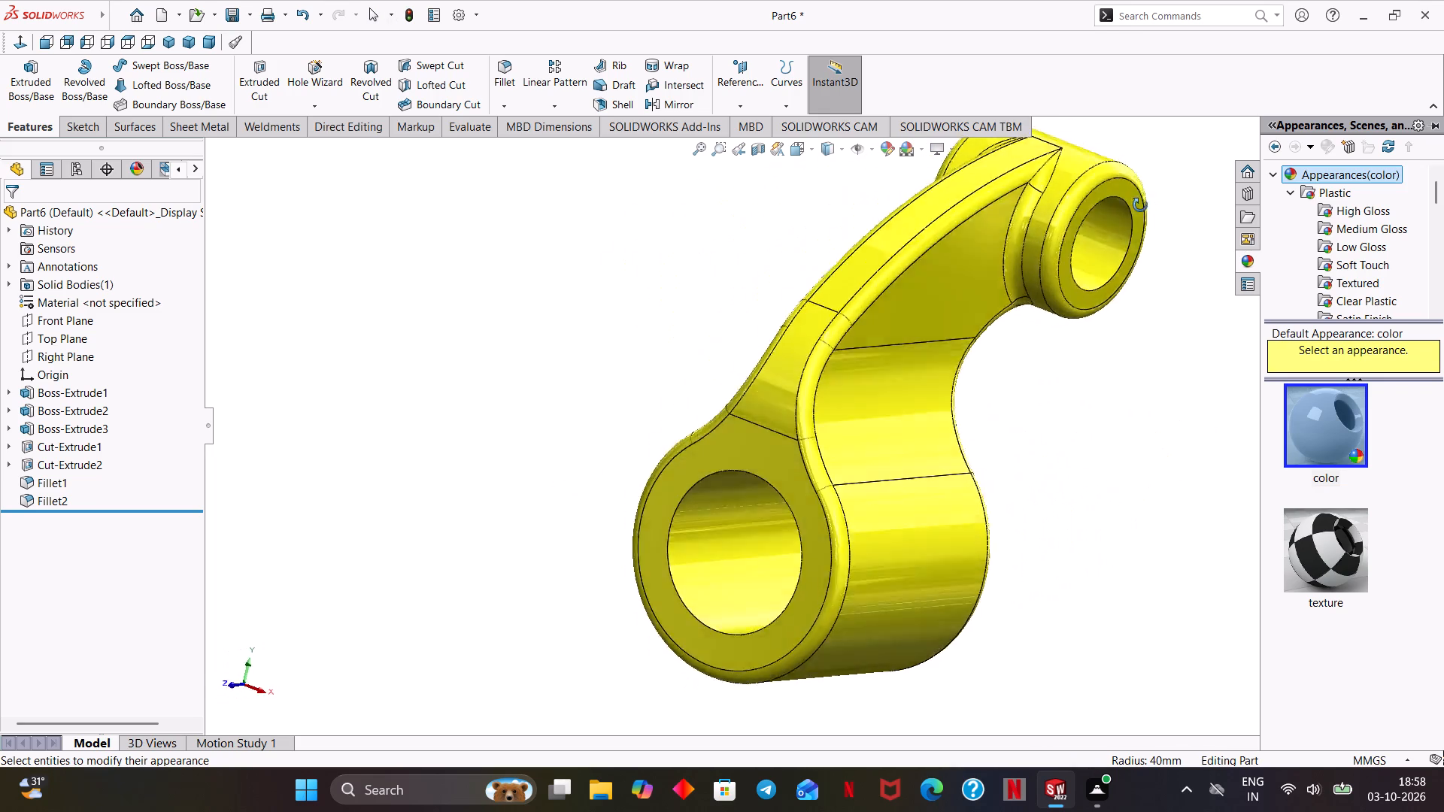
middle_click_drag(1140, 205, 1142, 214)
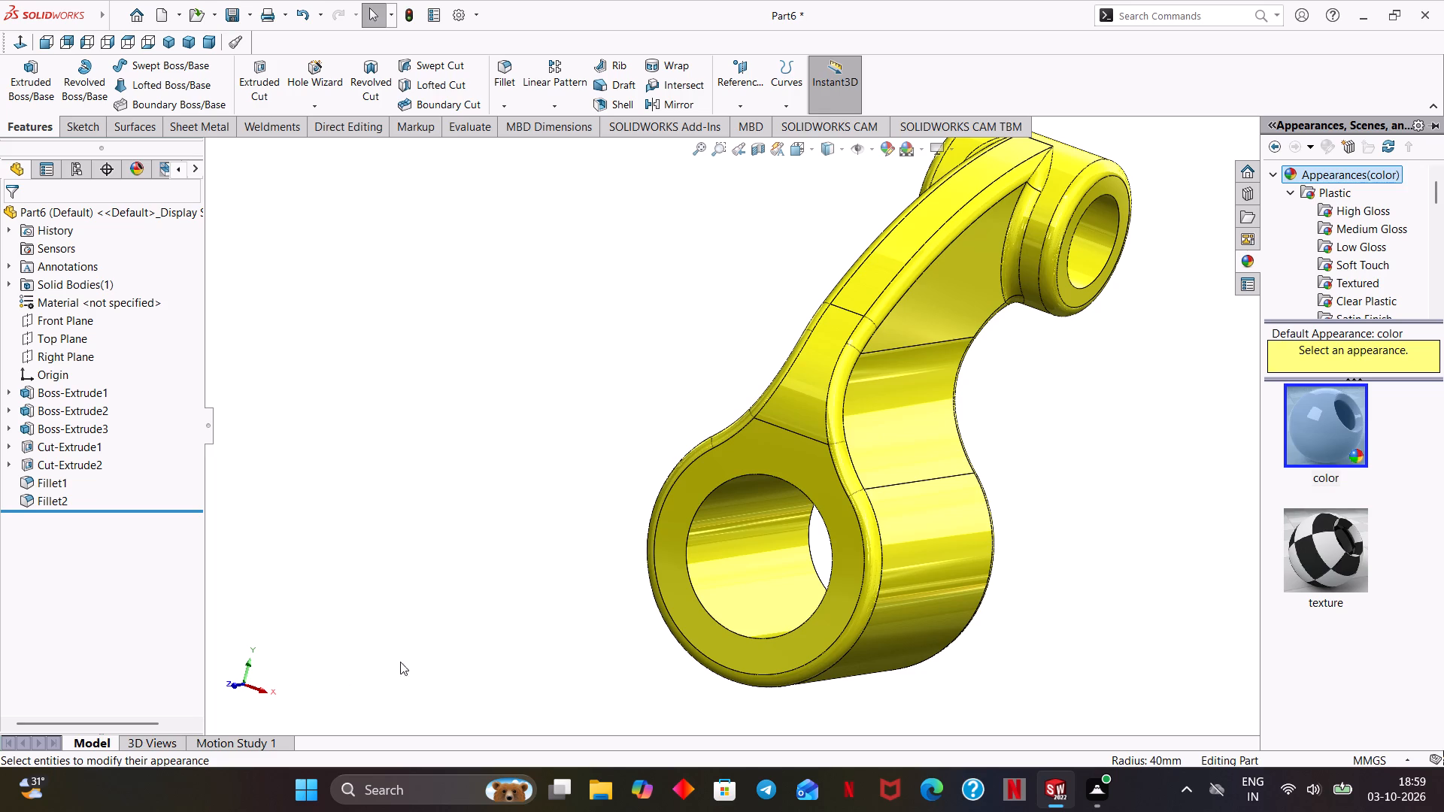
left_click(1131, 454)
middle_click_drag(1136, 461, 618, 568)
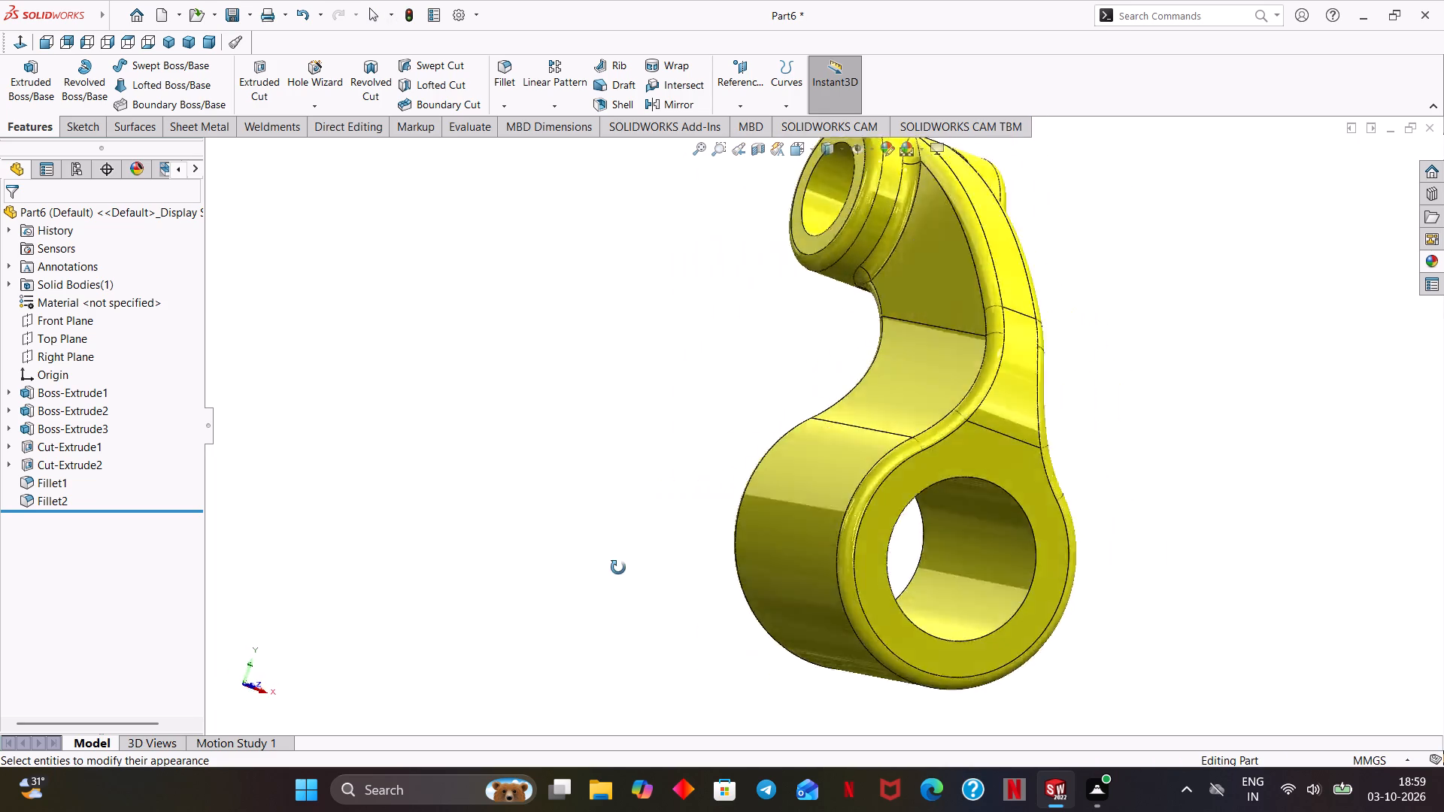
middle_click_drag(618, 568, 511, 556)
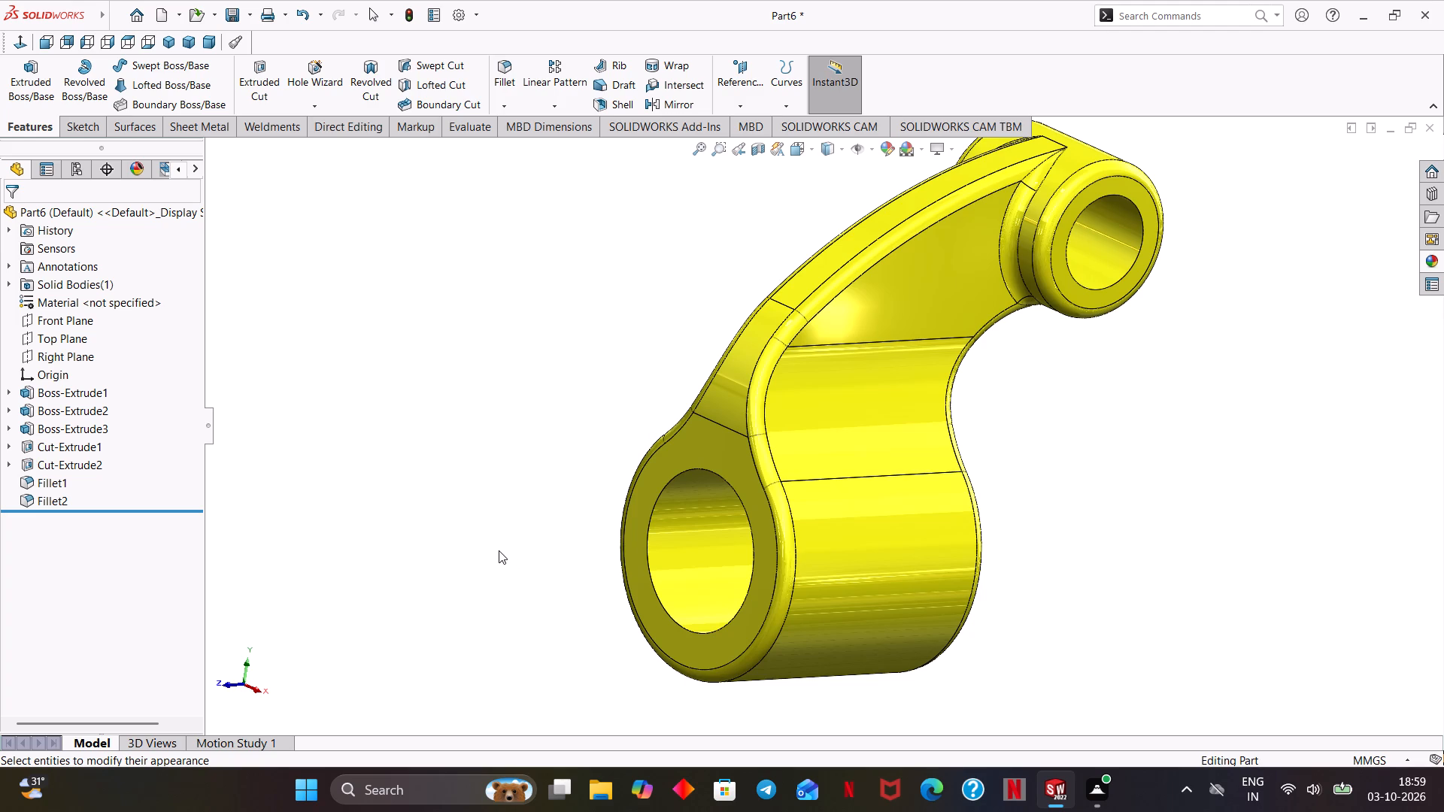
middle_click_drag(563, 549, 586, 535)
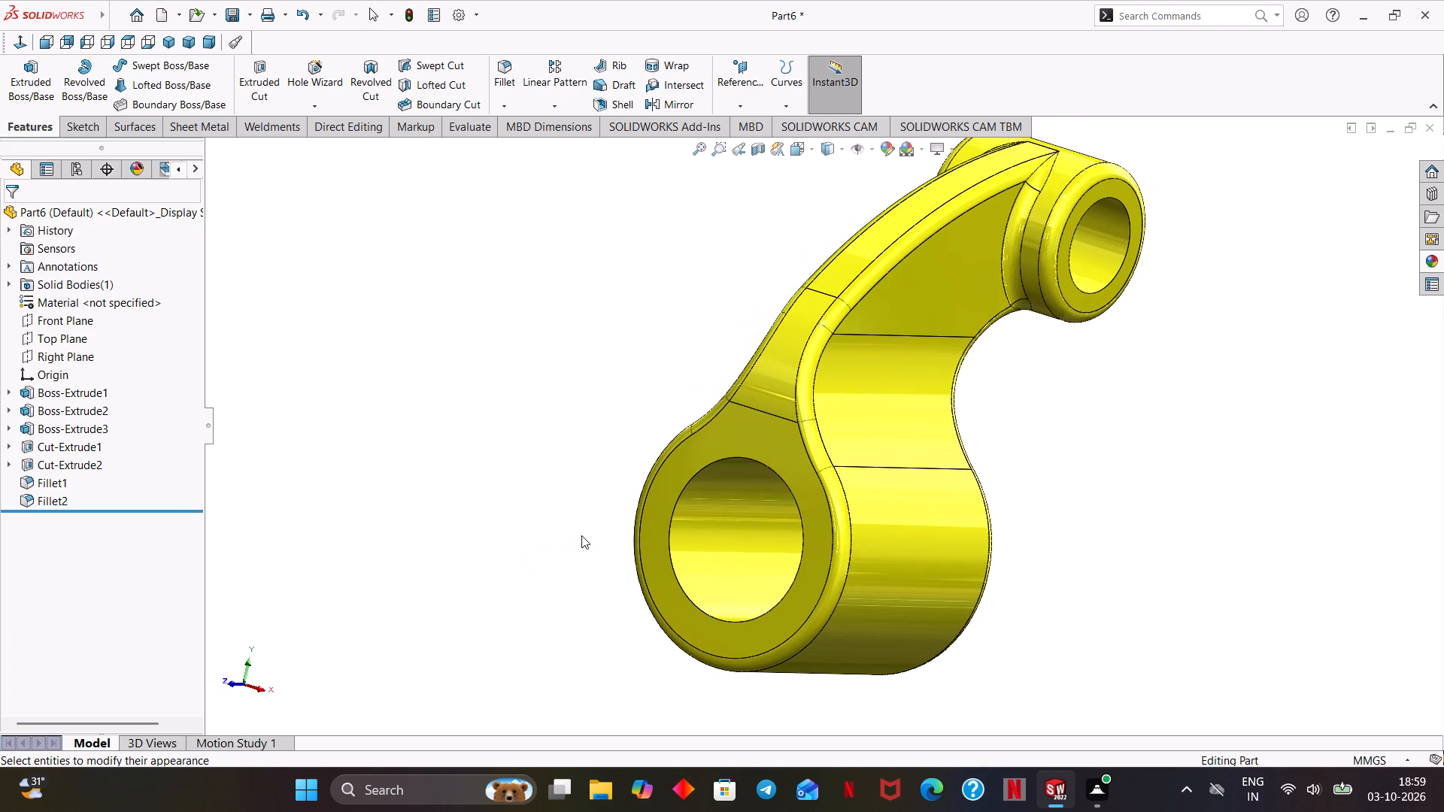
middle_click_drag(581, 535, 588, 534)
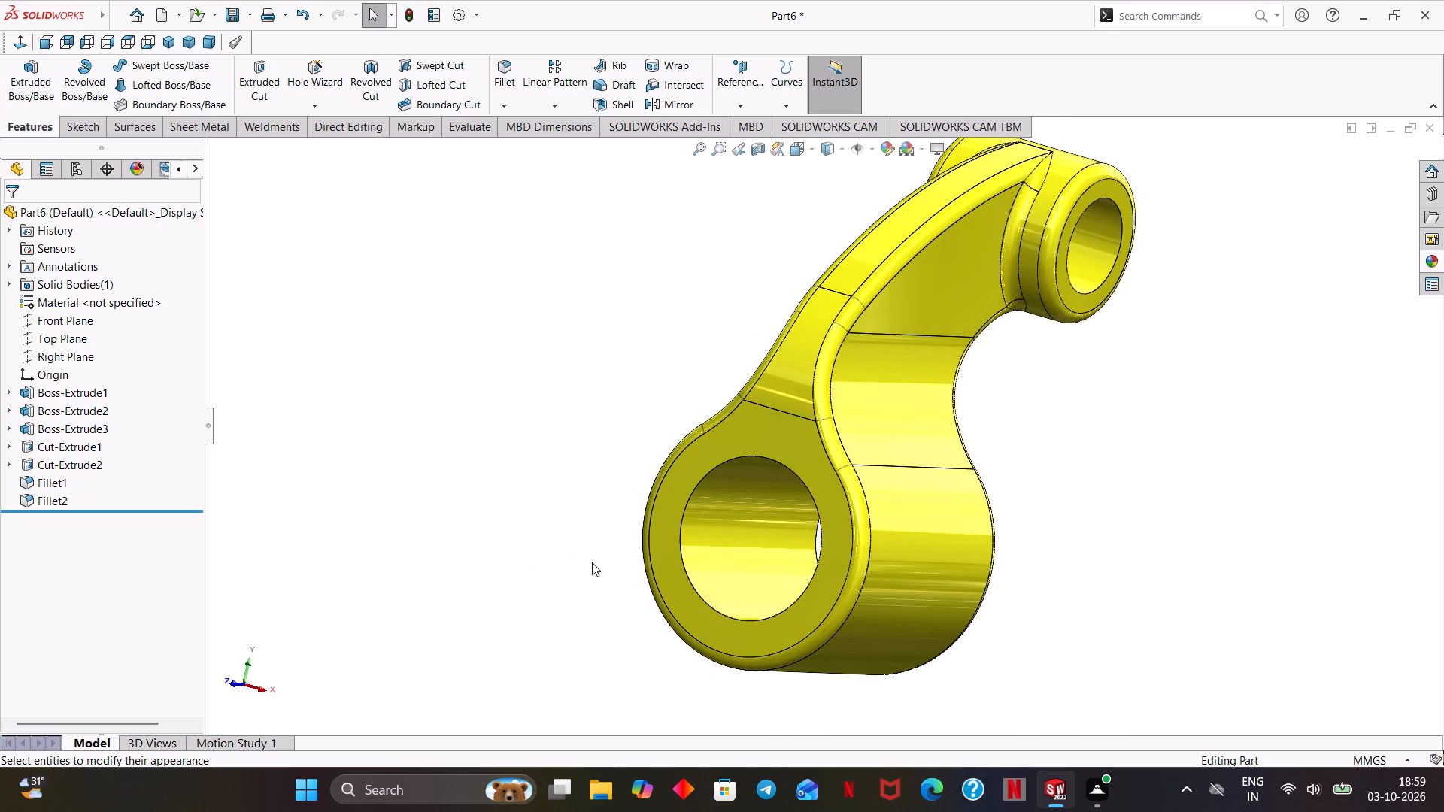
middle_click_drag(599, 571, 607, 582)
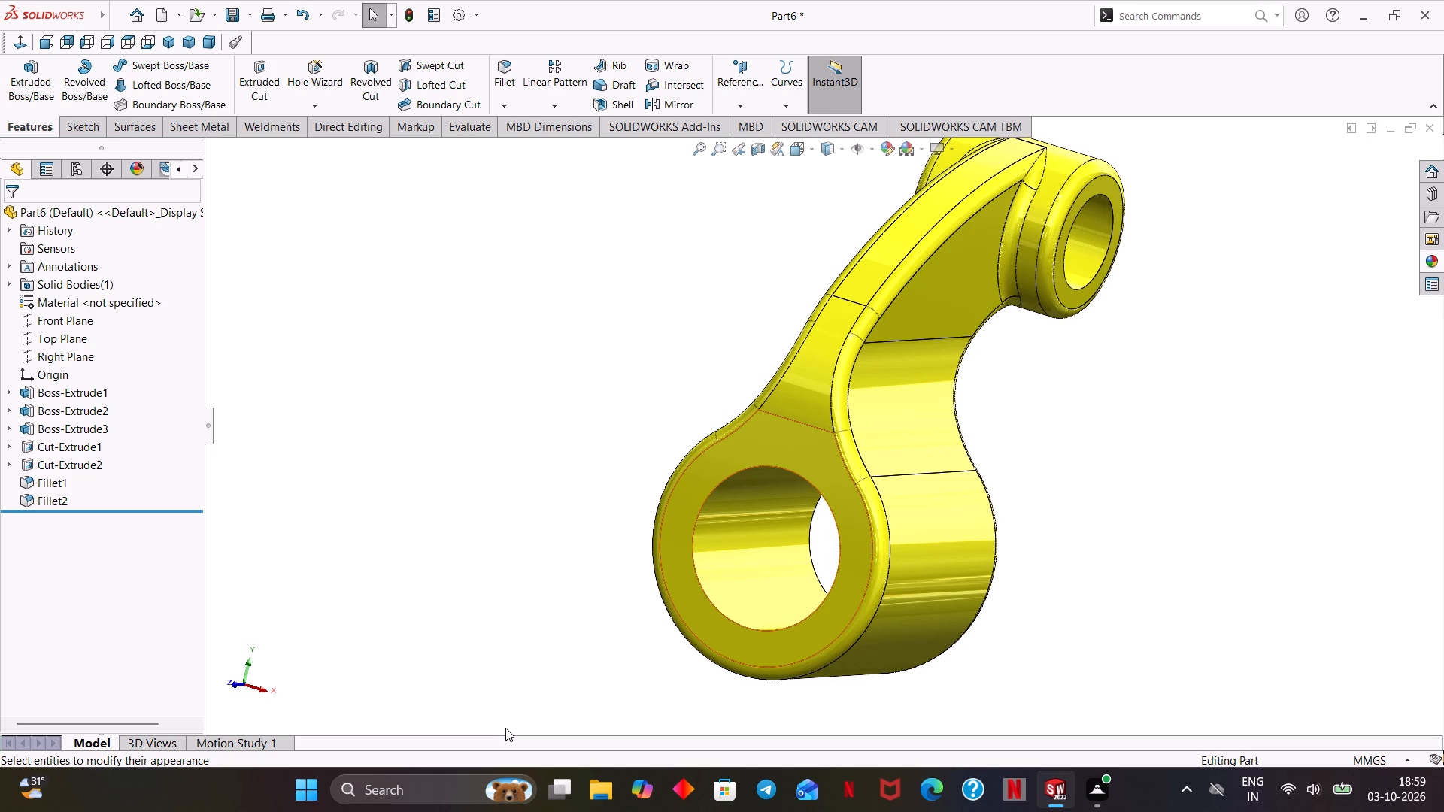
middle_click_drag(560, 598, 616, 584)
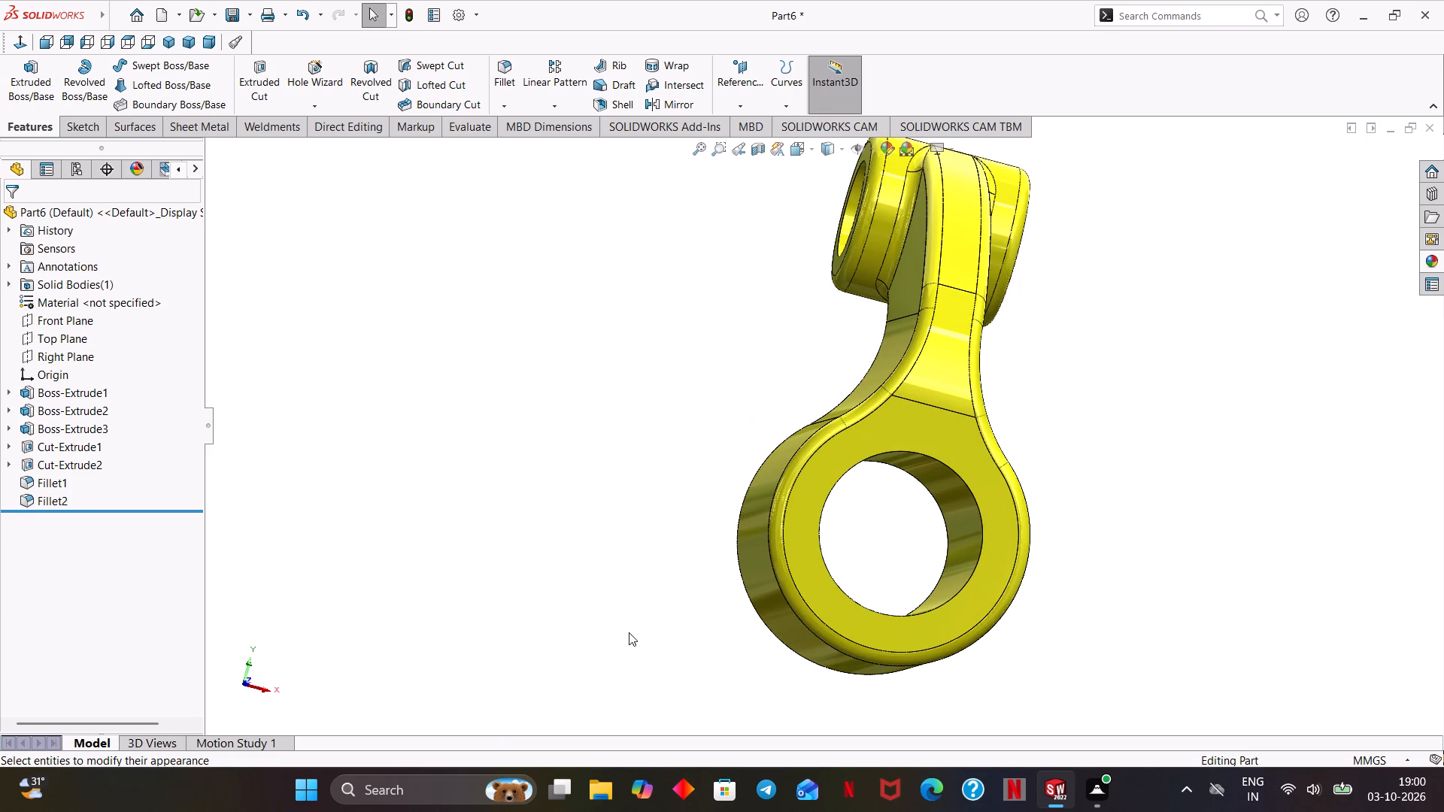
middle_click_drag(964, 571, 933, 588)
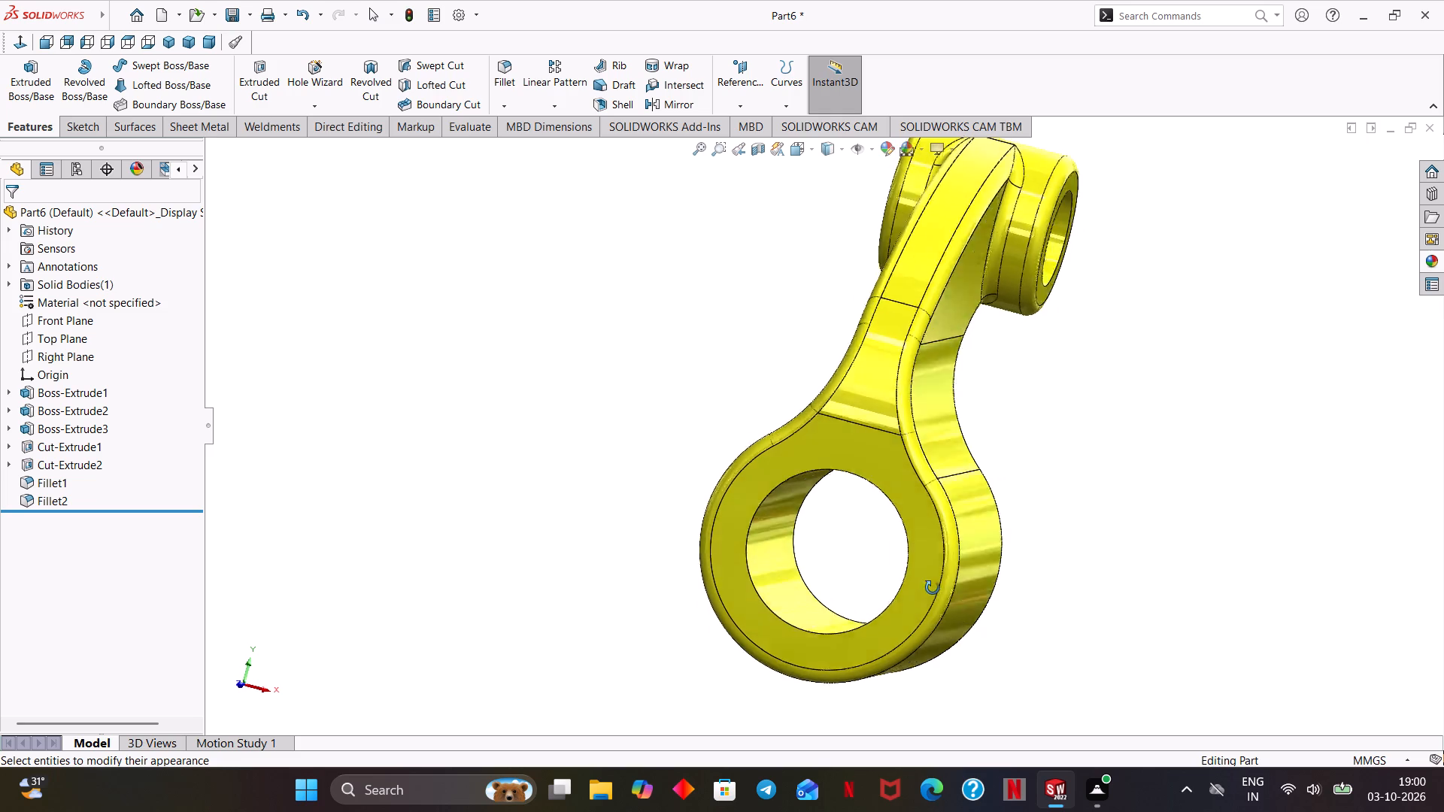
middle_click_drag(933, 588, 951, 573)
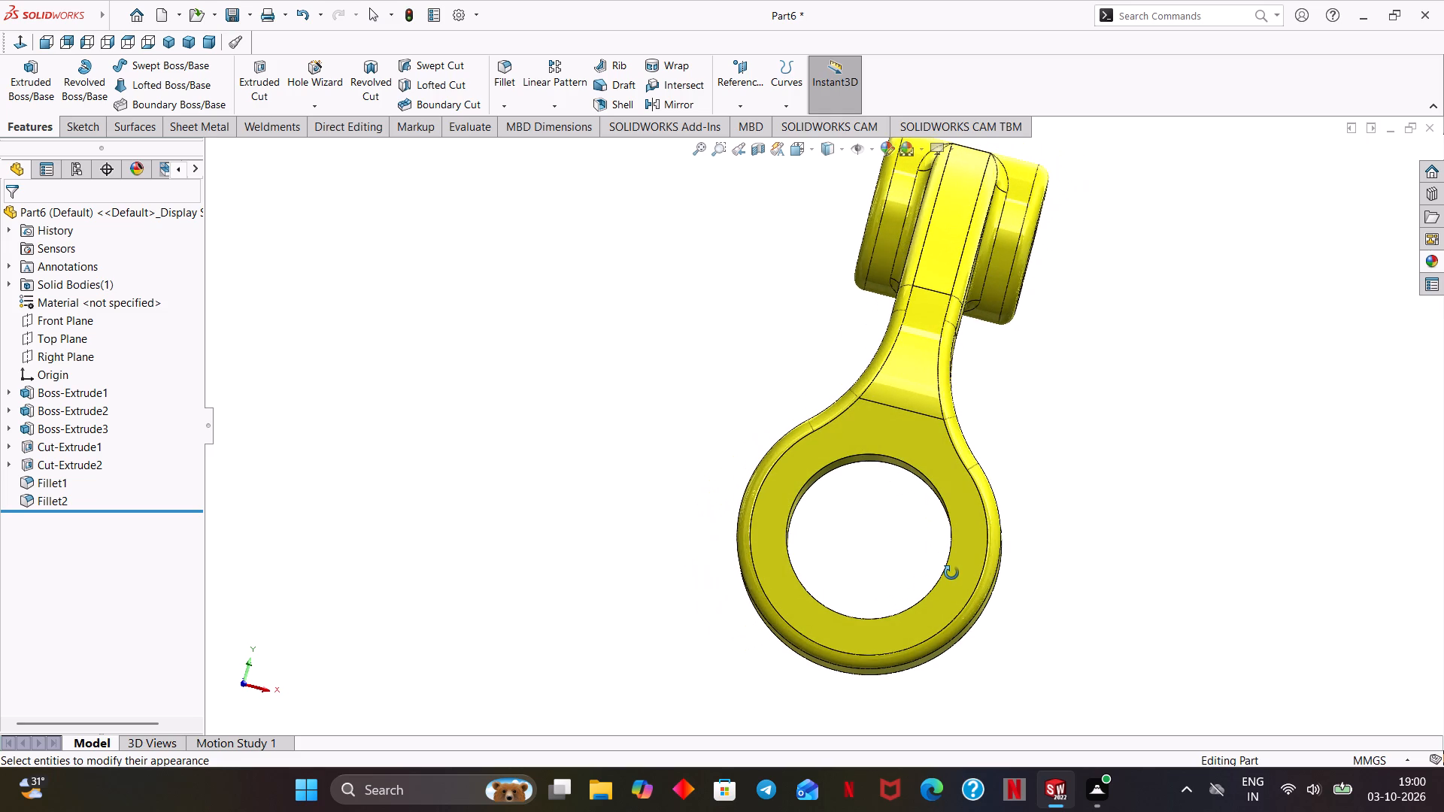
middle_click_drag(951, 573, 951, 580)
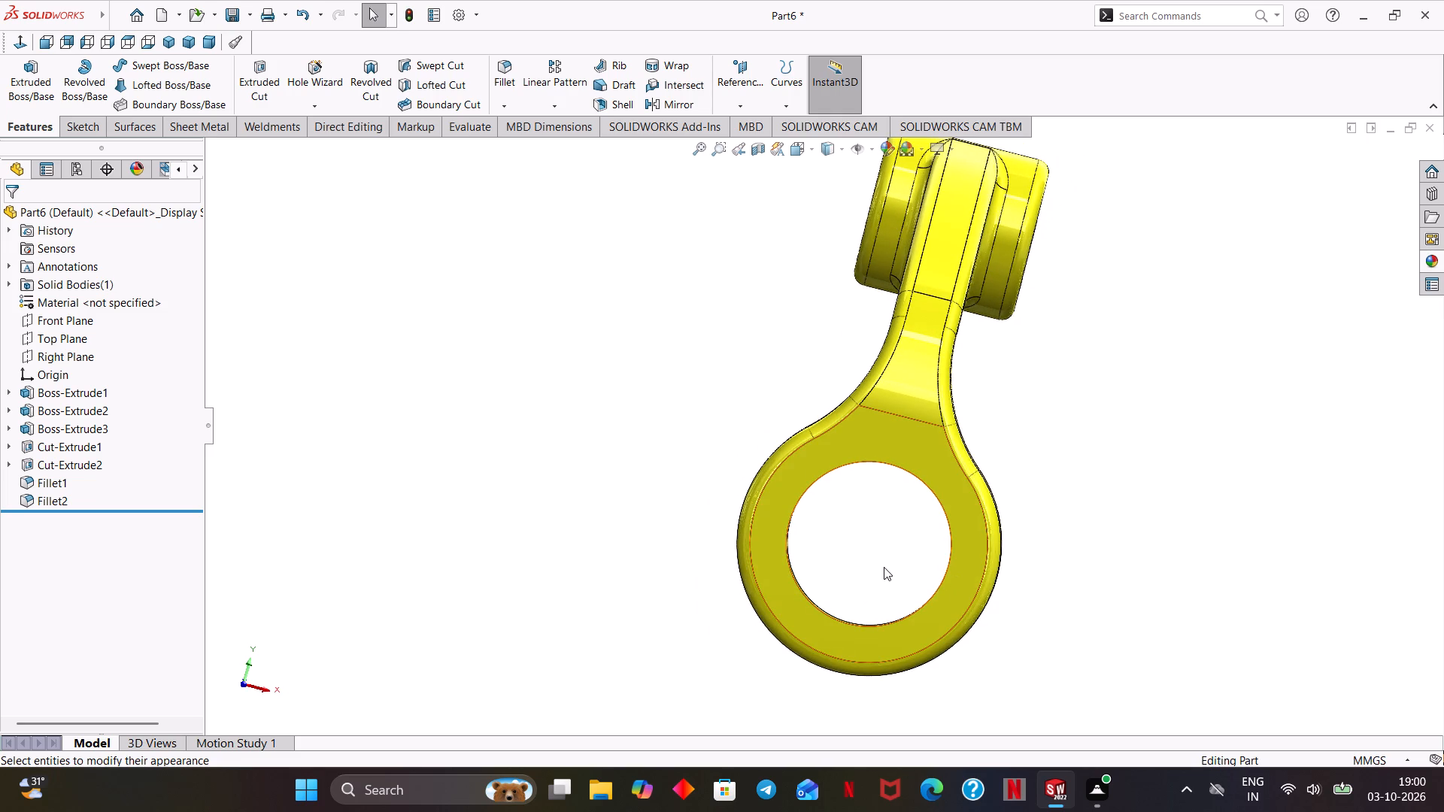
Examine the link in the standard Front, Back and Top views, with a close look at the large bored end from the front.
key("ctrl+1")
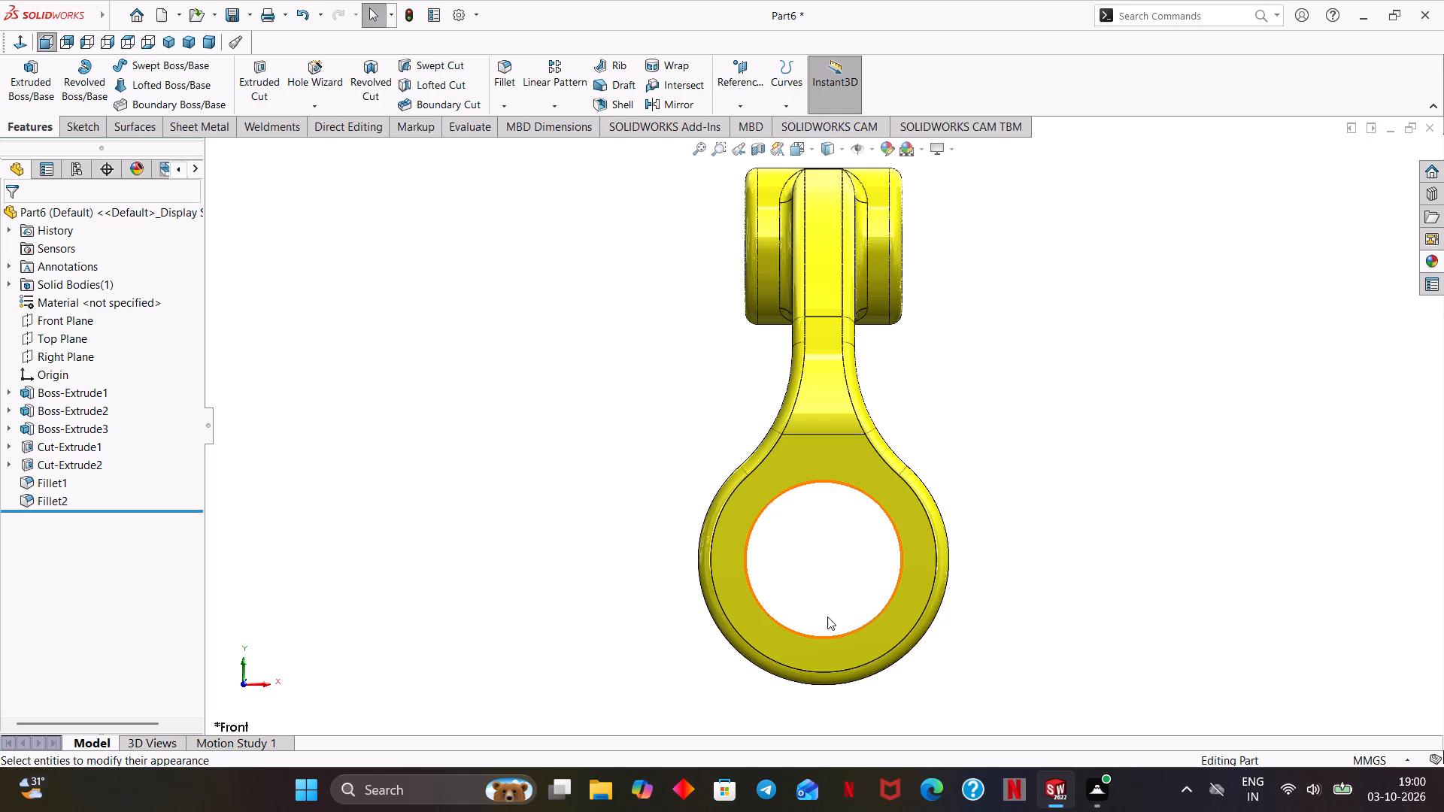
scroll(893, 537, "down", 1)
scroll(893, 537, "up", 1)
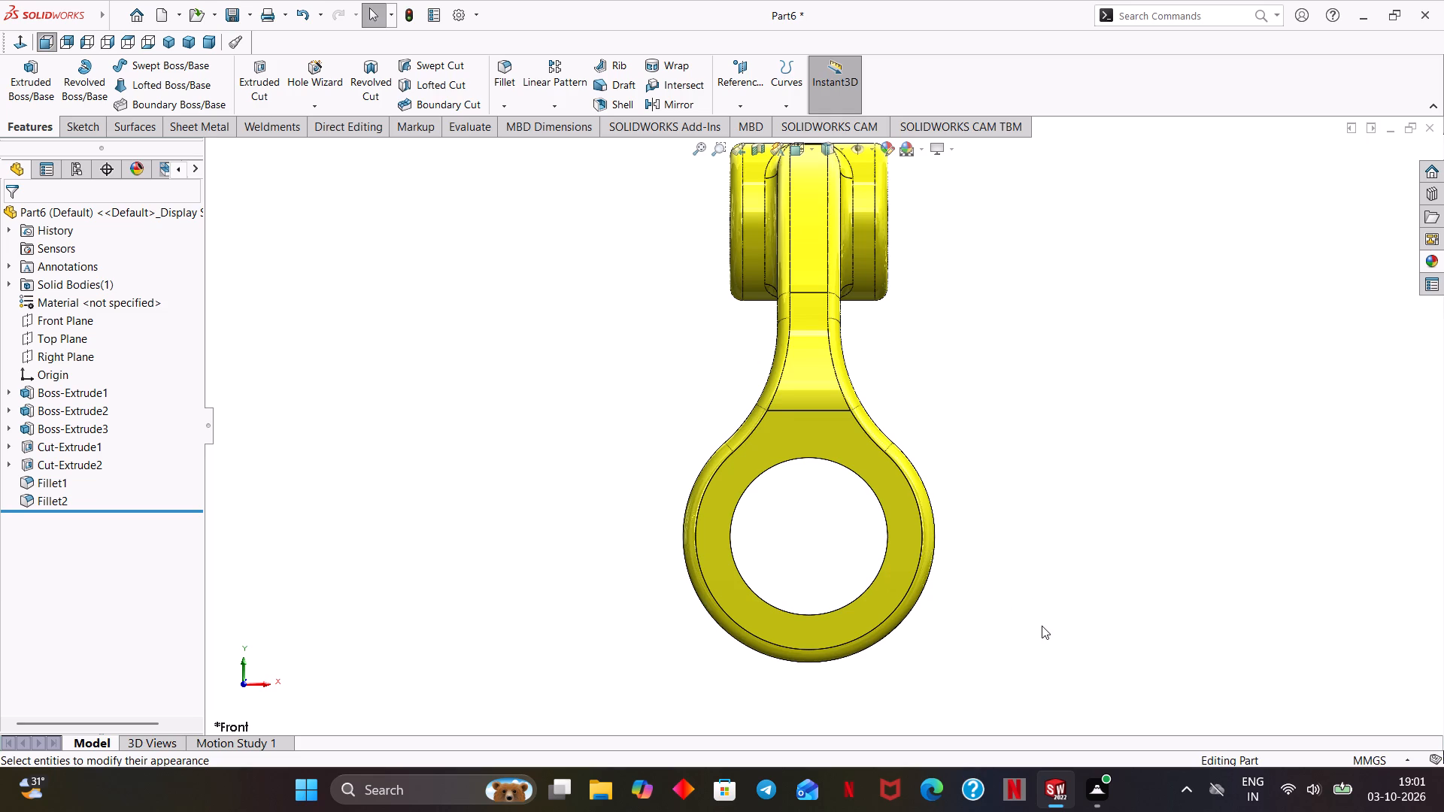
scroll(1042, 626, "down", 1)
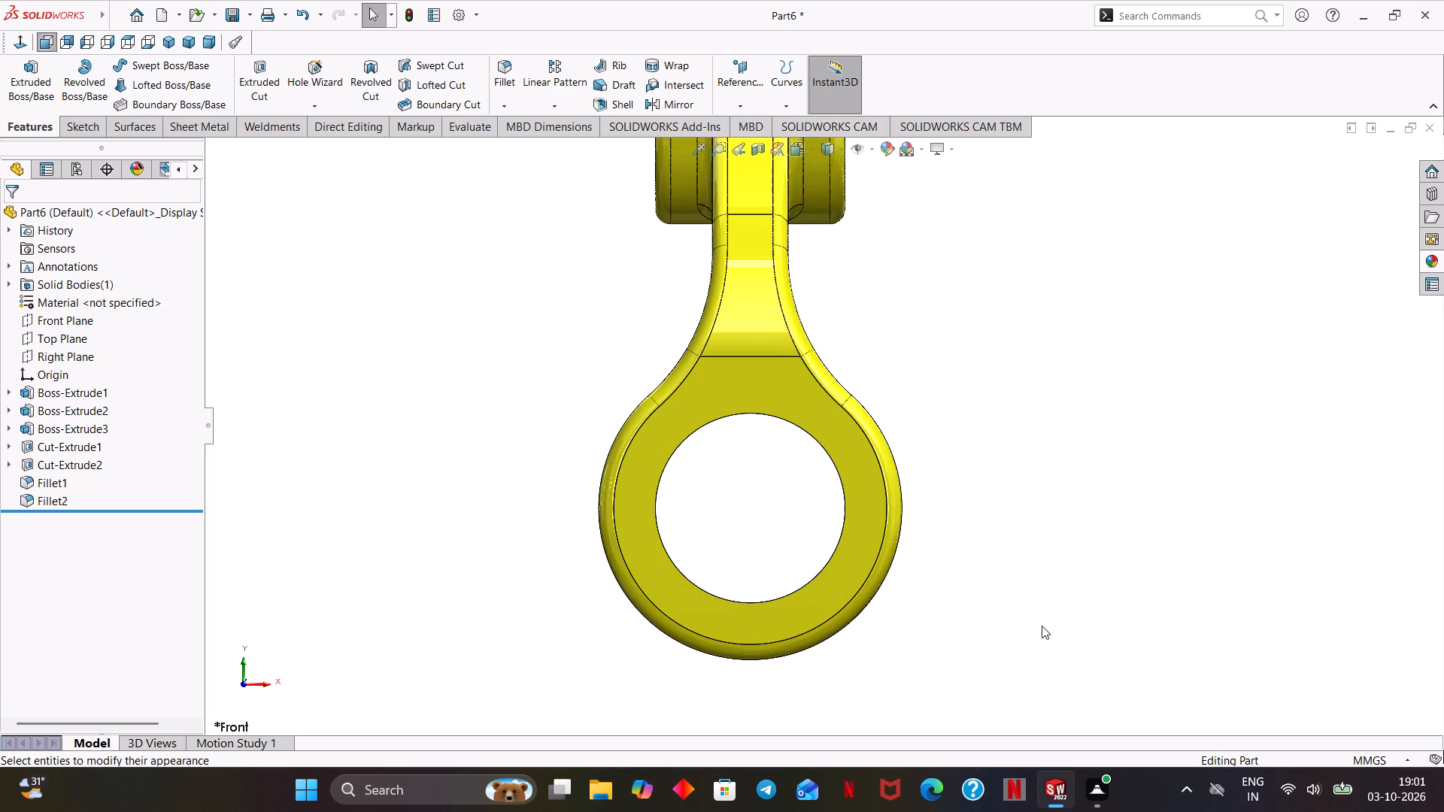
scroll(1042, 626, "down", 1)
scroll(1042, 626, "up", 1)
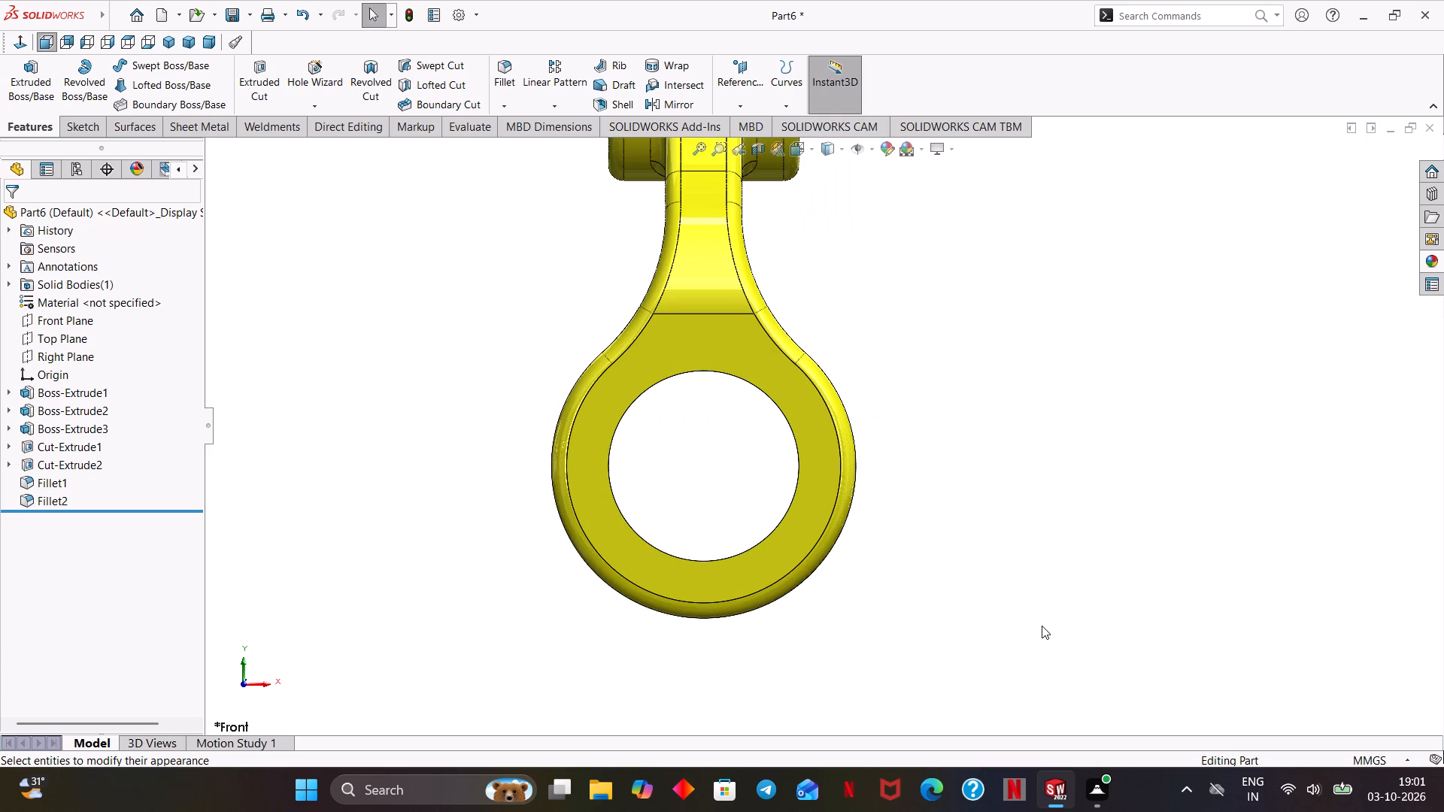
scroll(1042, 626, "up", 1)
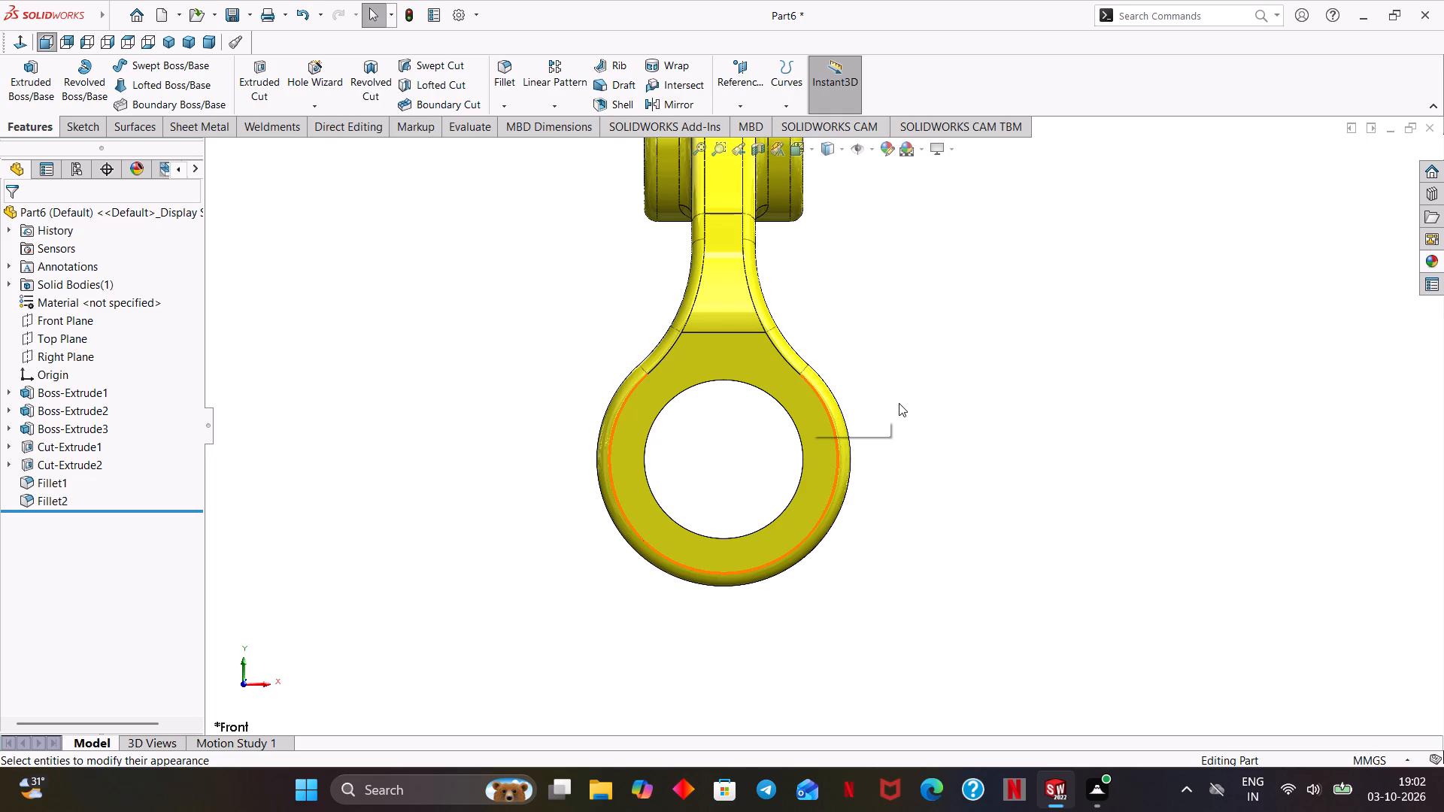
scroll(917, 371, "down", 1)
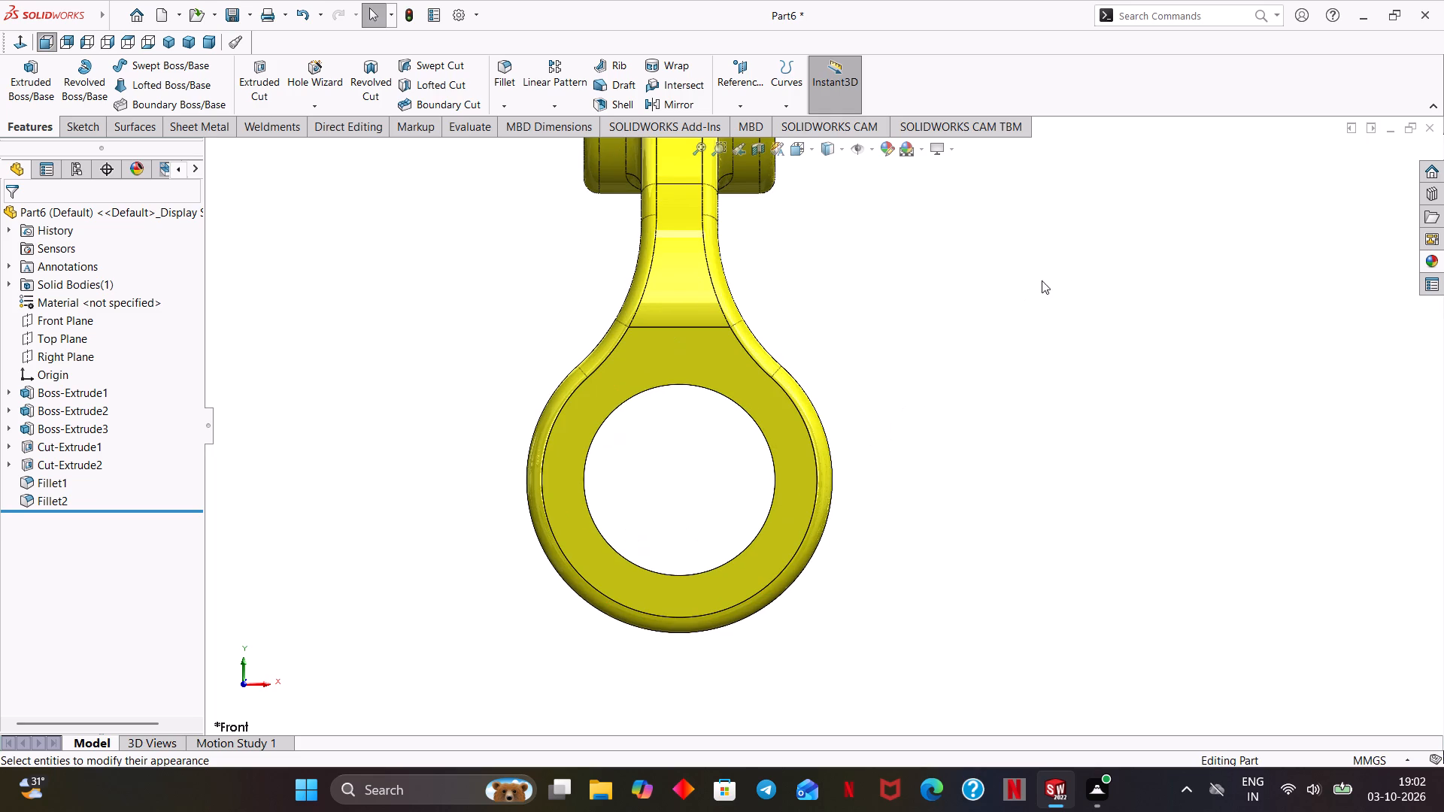
scroll(969, 374, "up", 1)
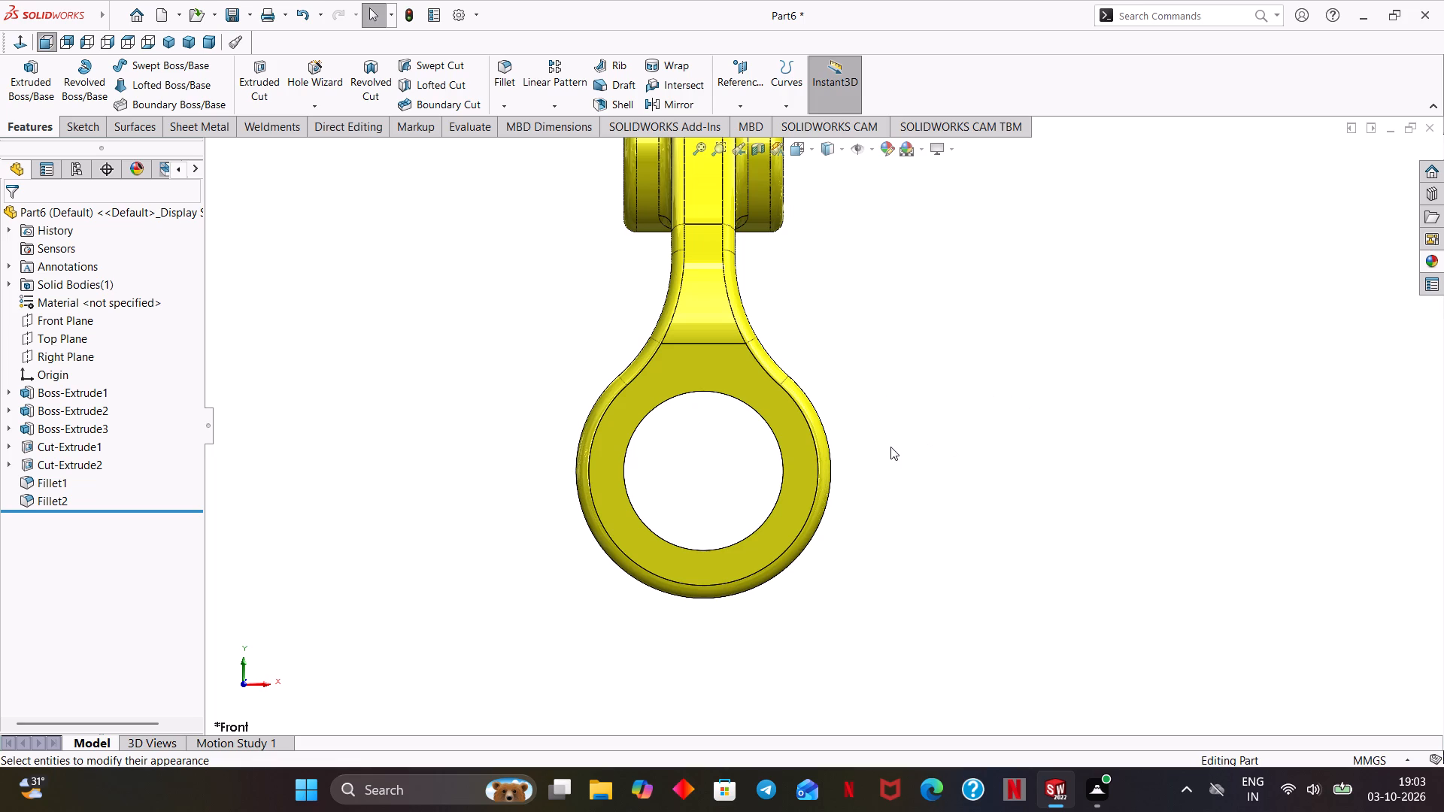
scroll(889, 444, "up", 2)
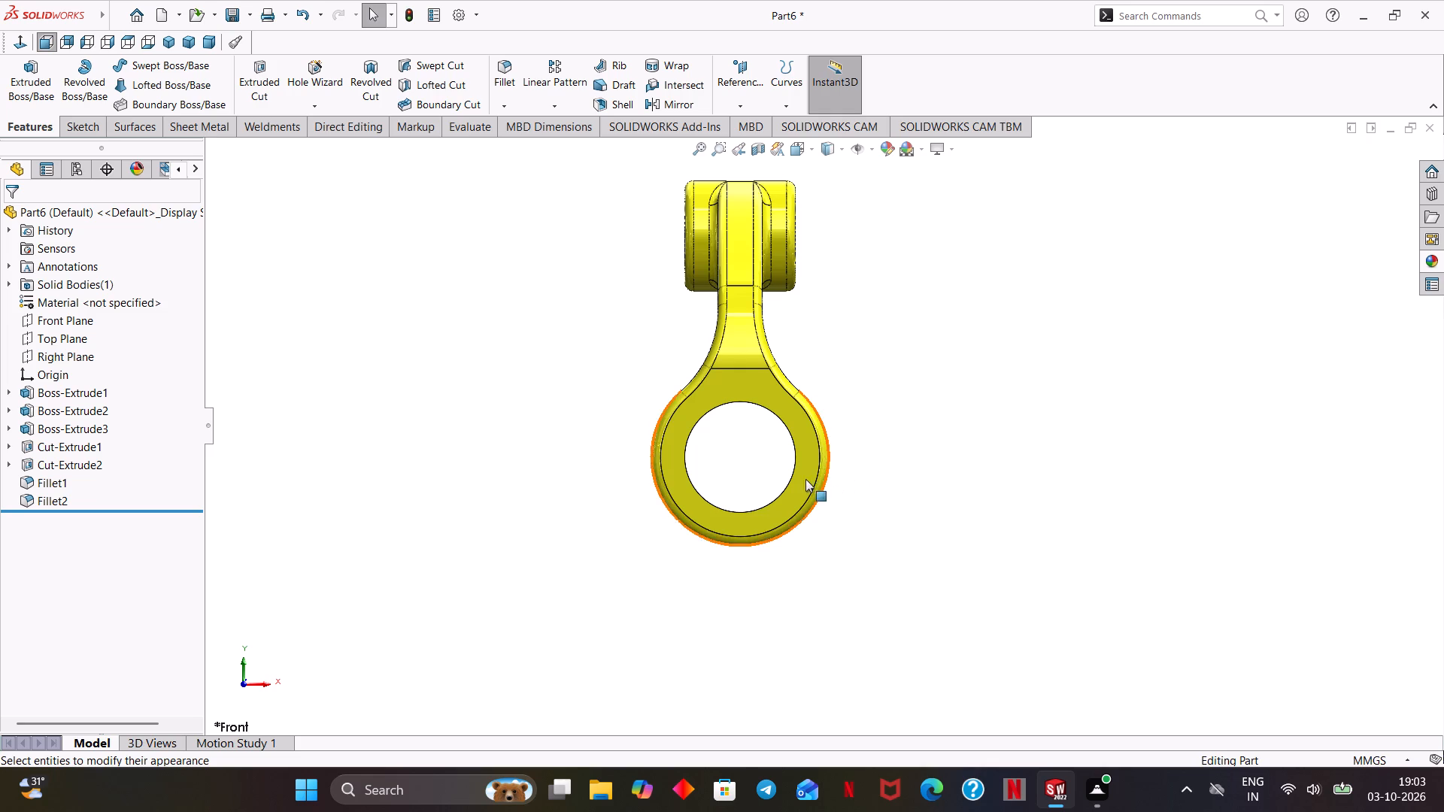
left_click(472, 296)
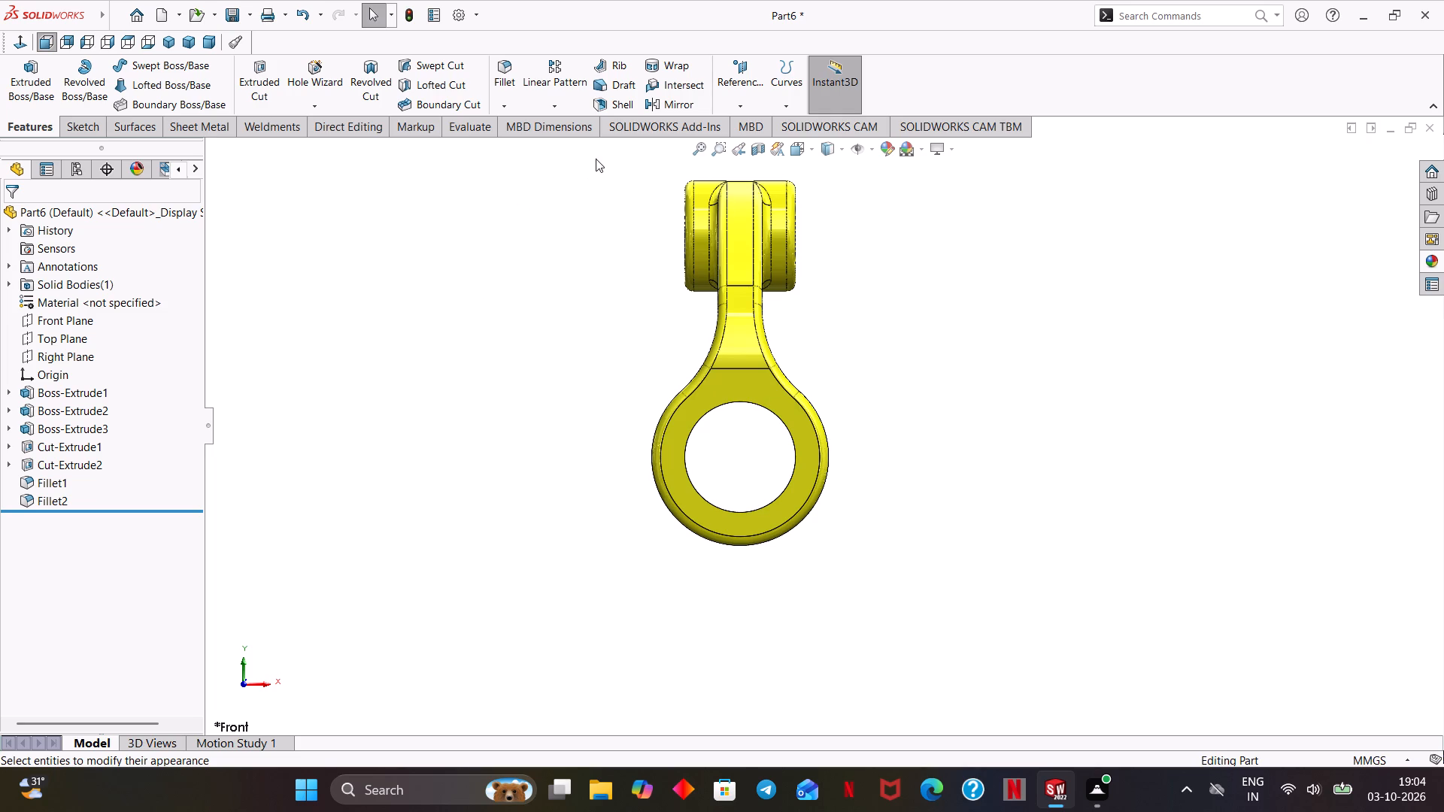
middle_click_drag(983, 301, 1069, 308)
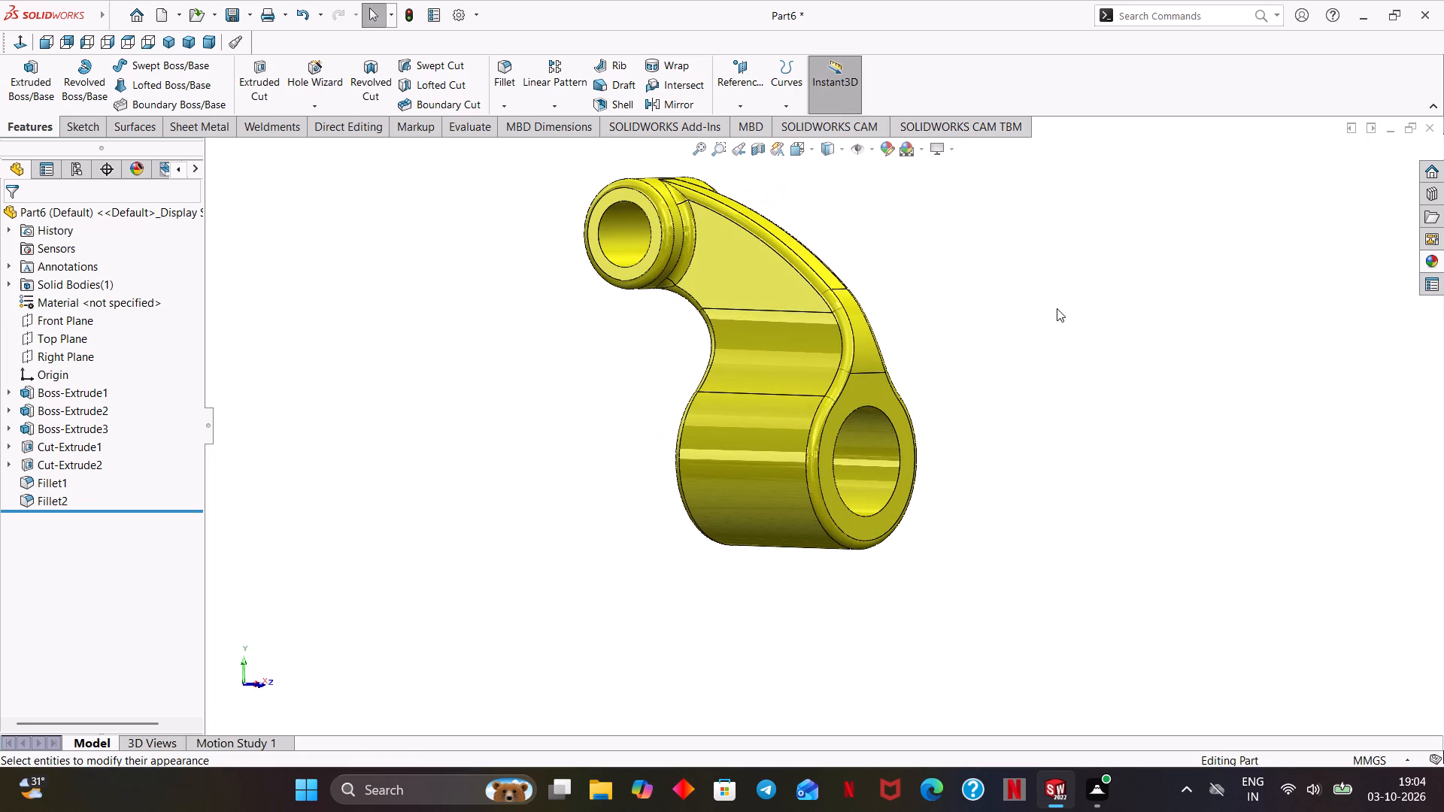
key("1")
key("ctrl+2")
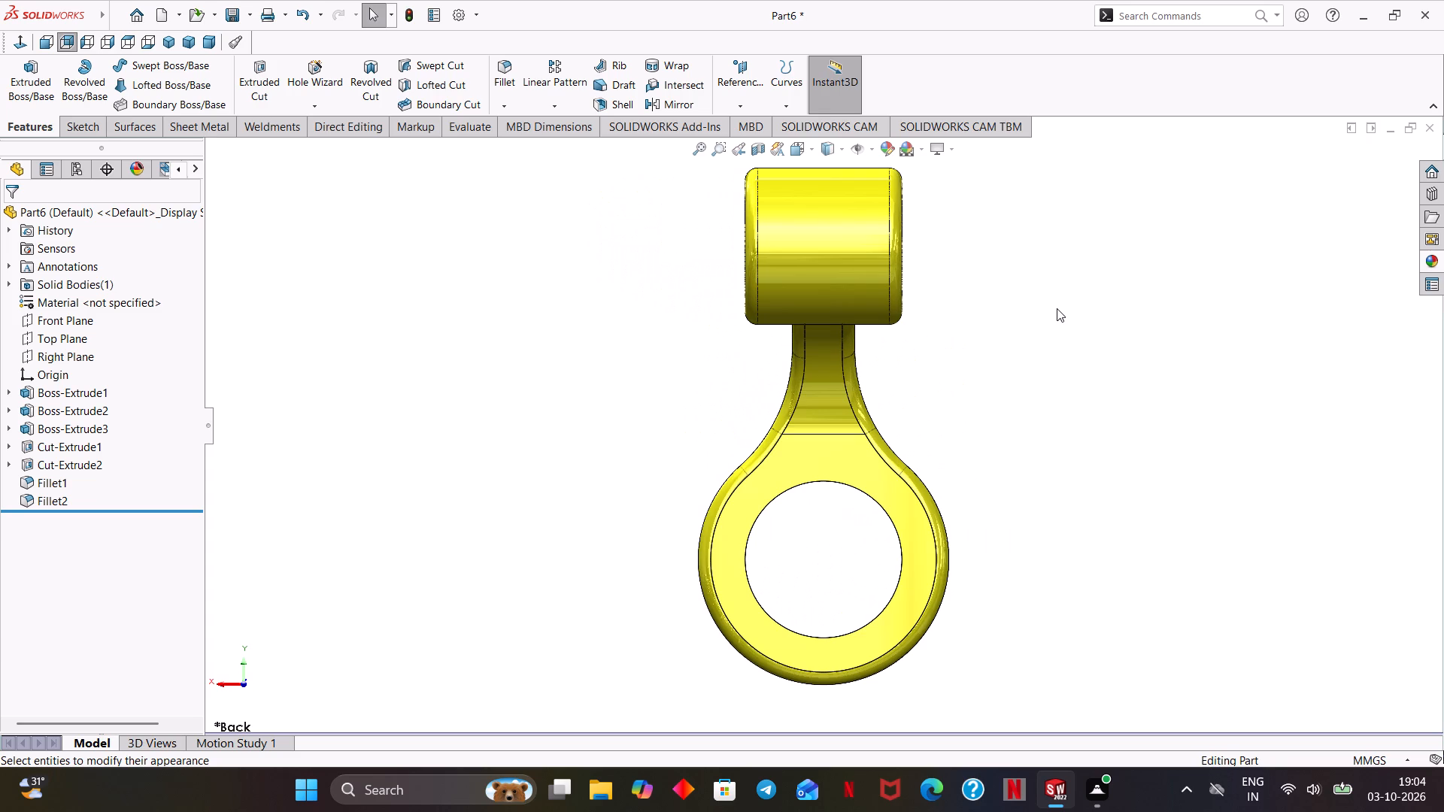
key("f")
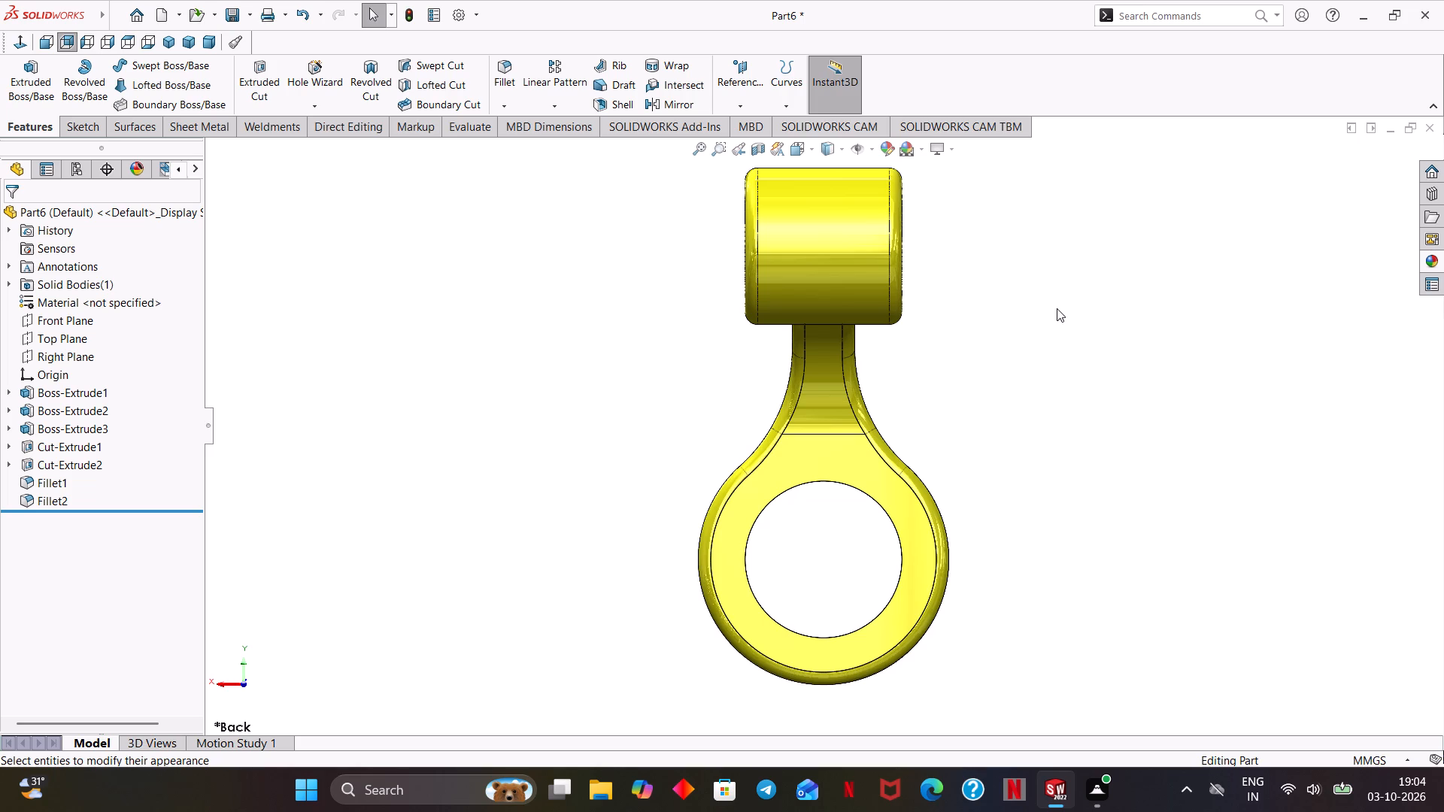
key("ctrl+5")
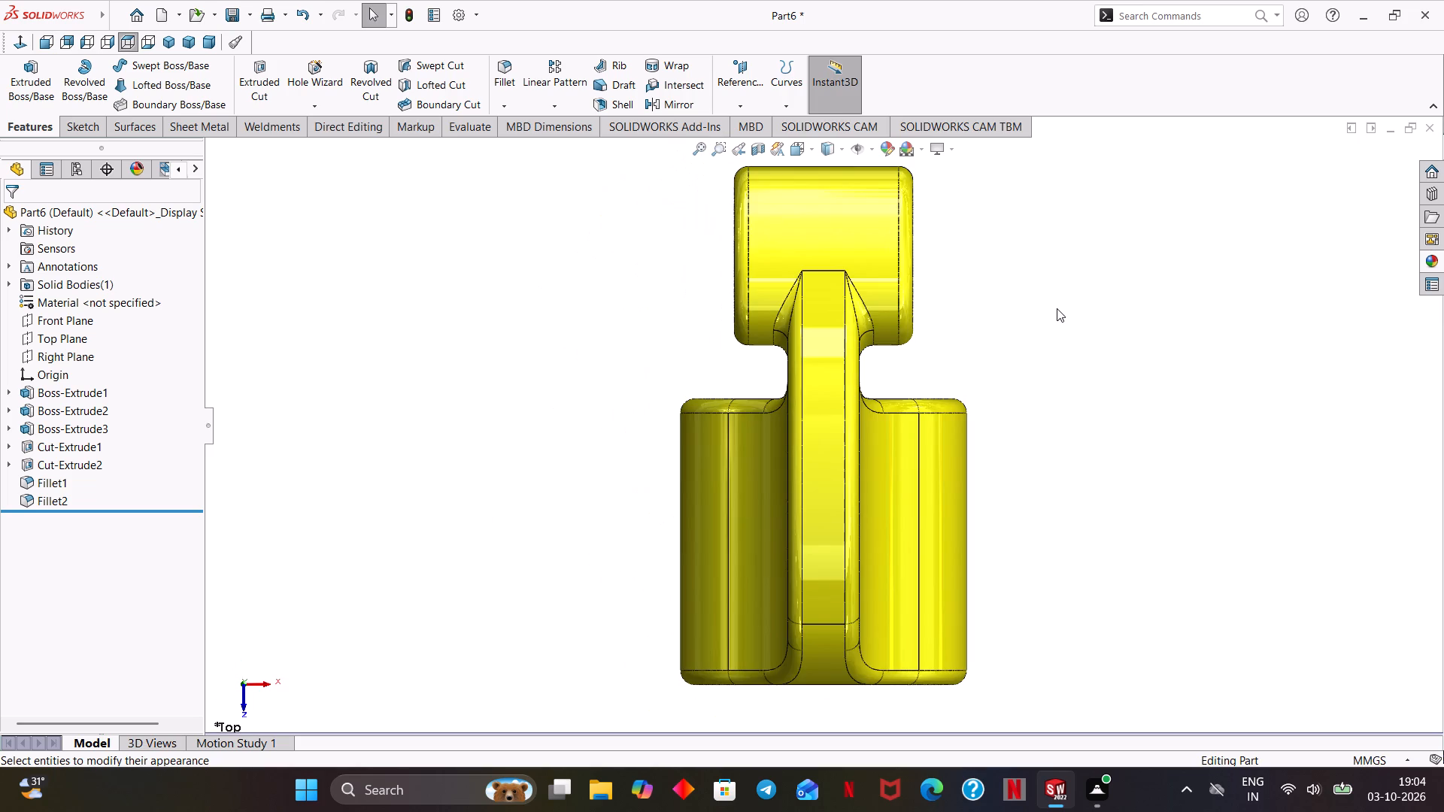
Colour the 4 mm fillet feature (Fillet2) standard bright red.
key("ctrl+7")
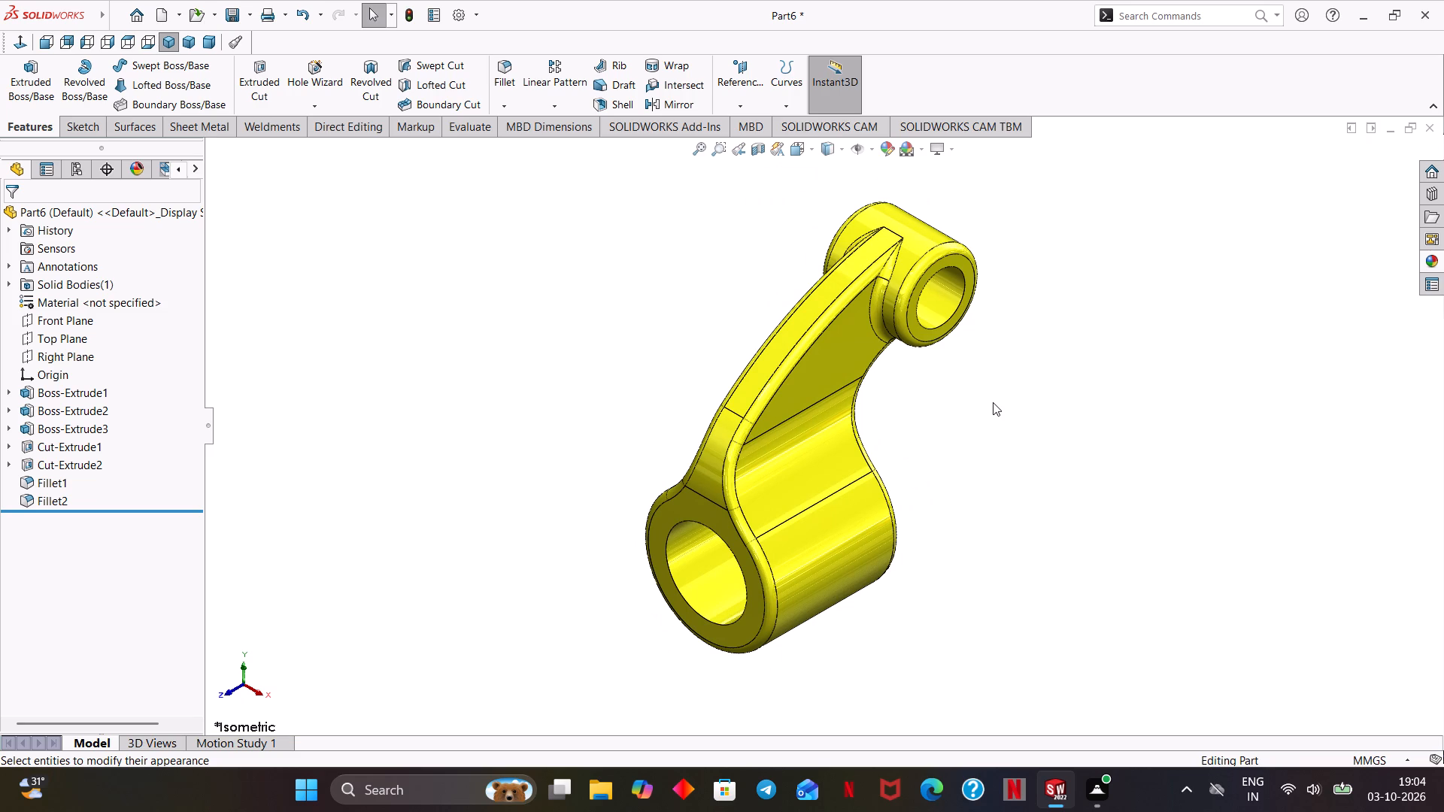
middle_click_drag(1029, 396, 997, 447, "ctrl")
middle_click_drag(1003, 435, 1000, 401)
left_click(77, 500)
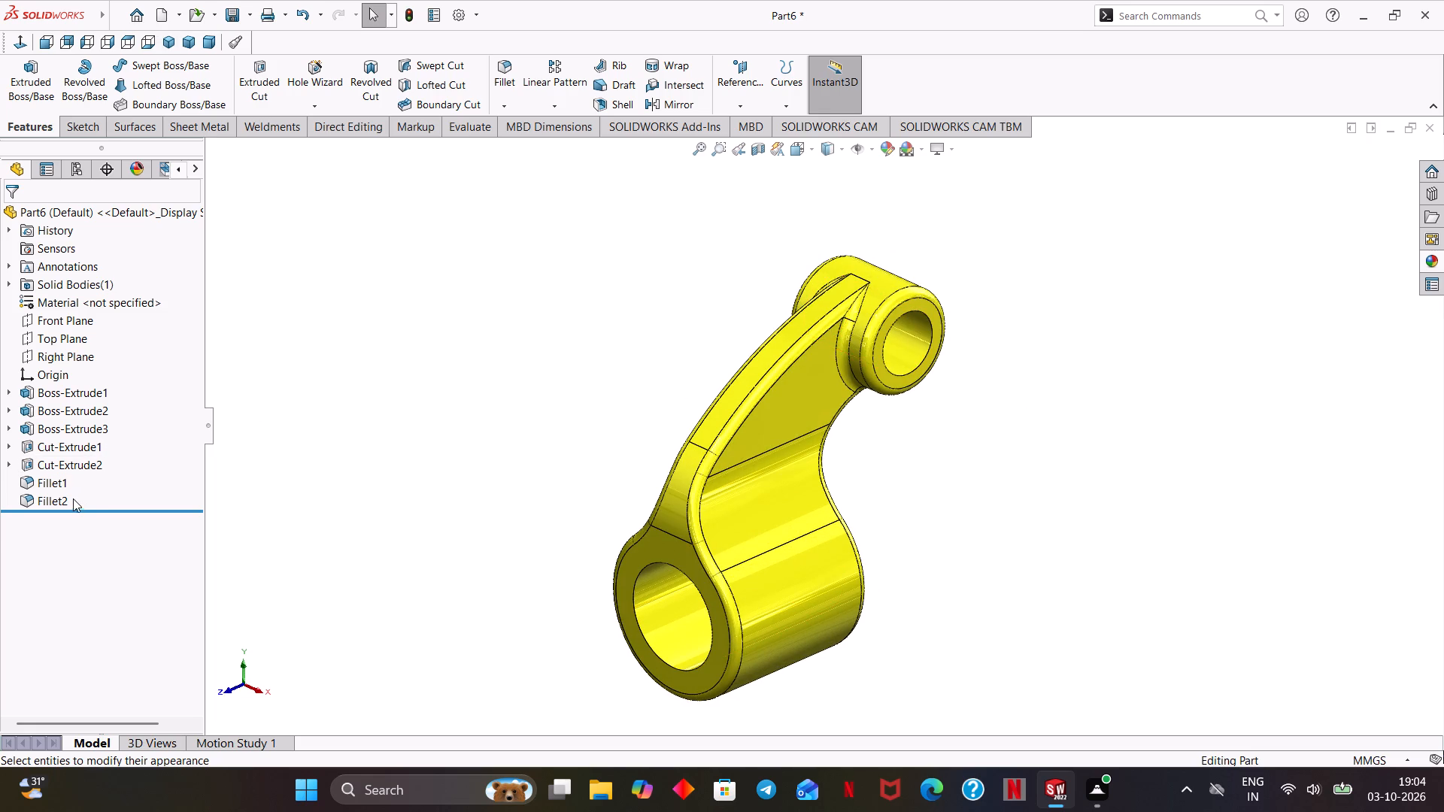
left_click(49, 496)
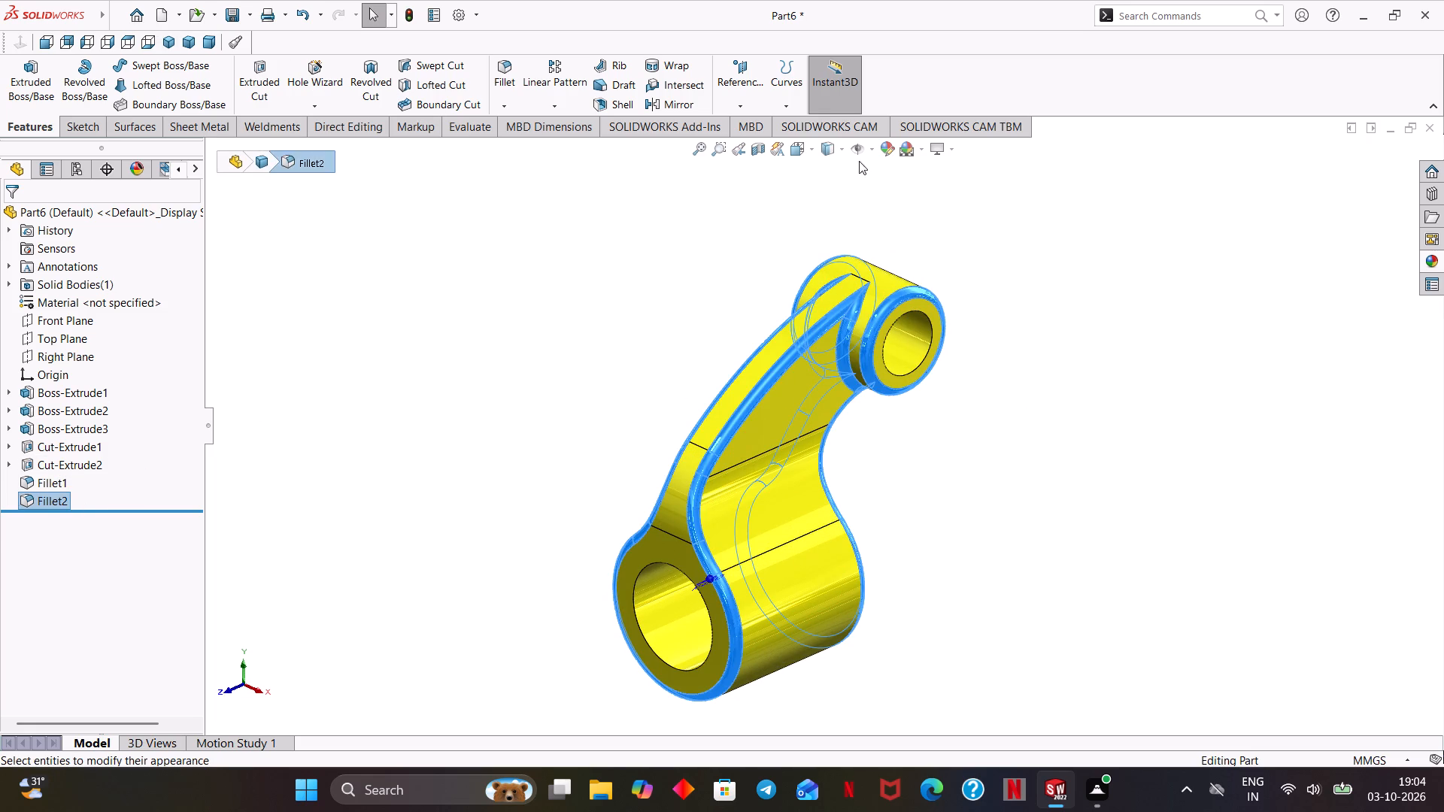
left_click(890, 148)
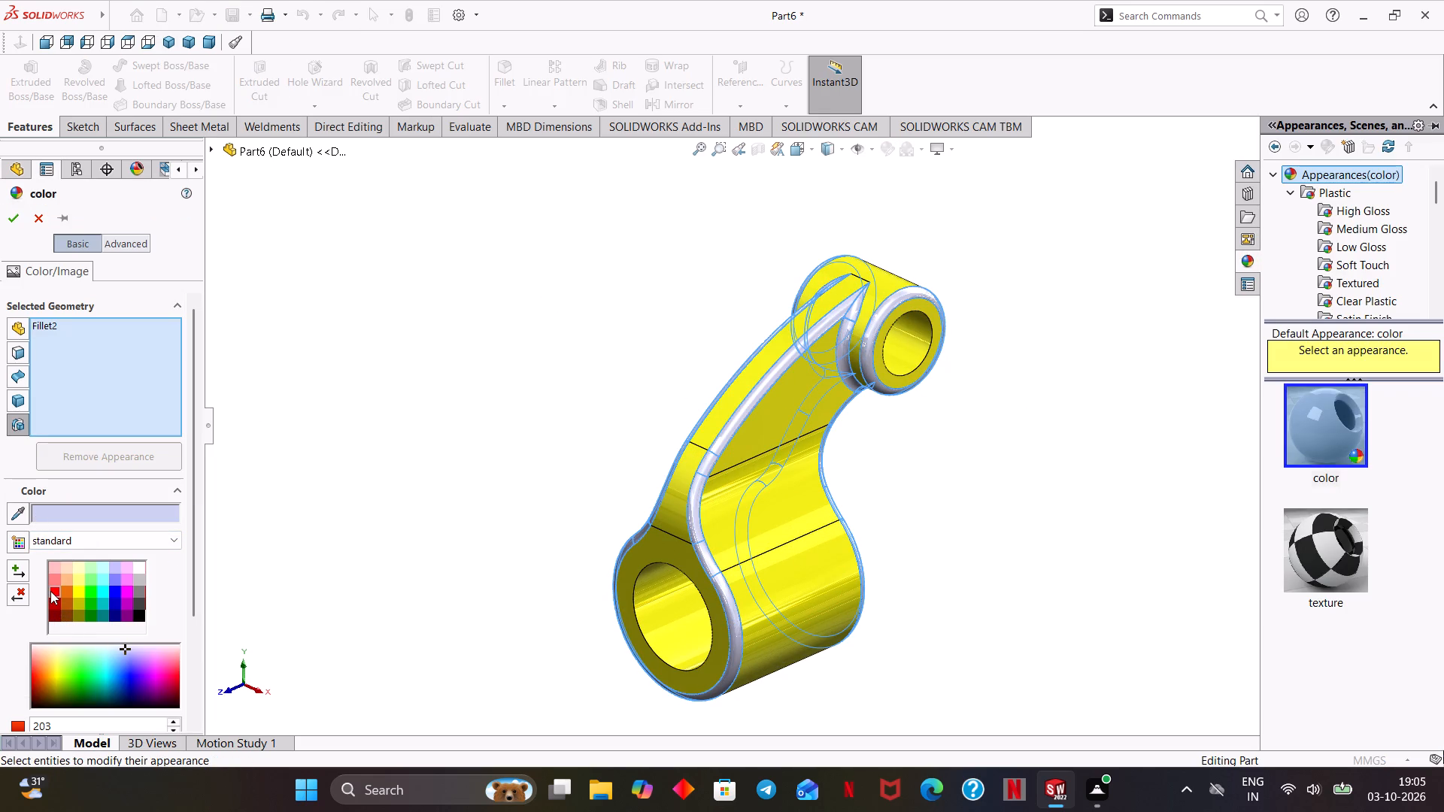
left_click(50, 591)
left_click(57, 607)
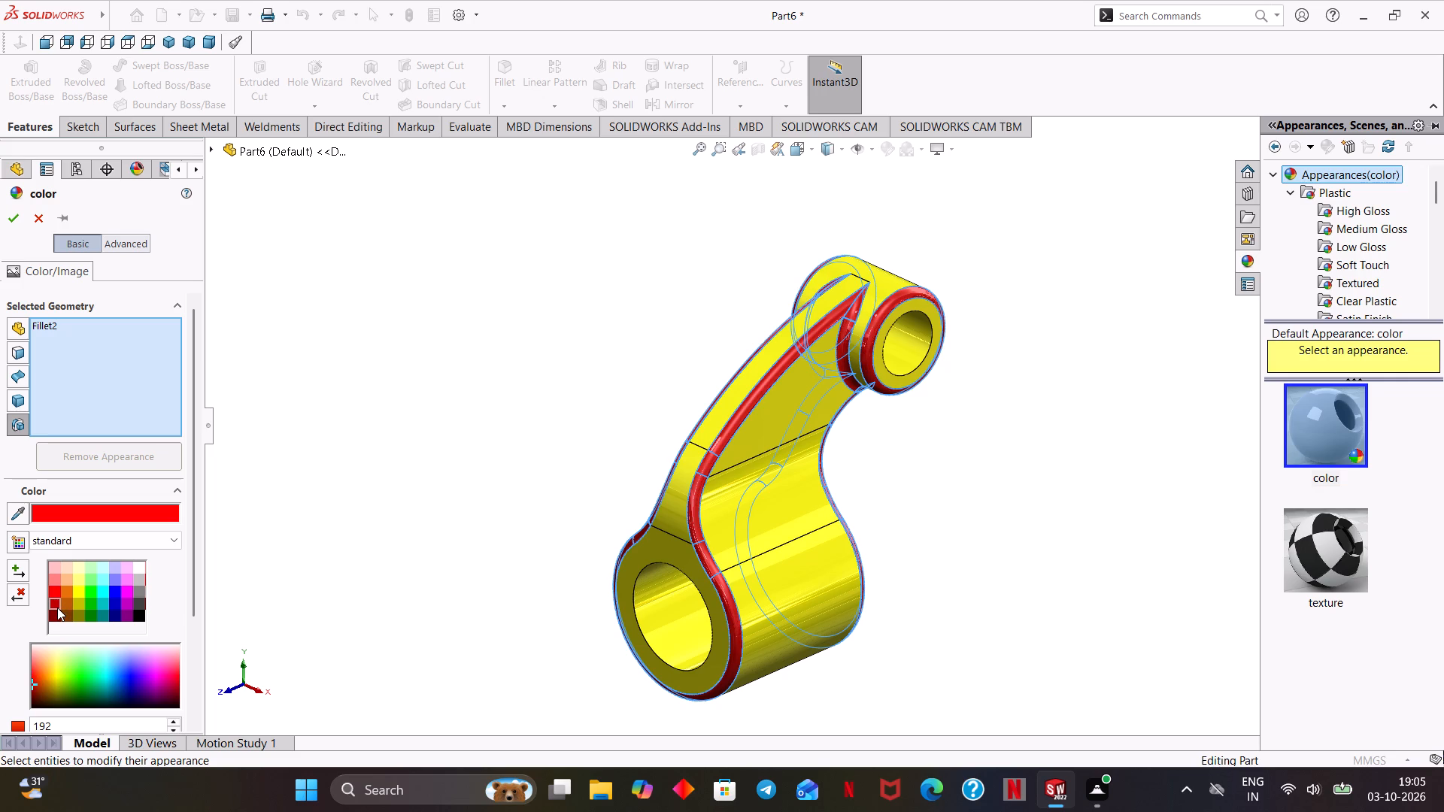
left_click(53, 594)
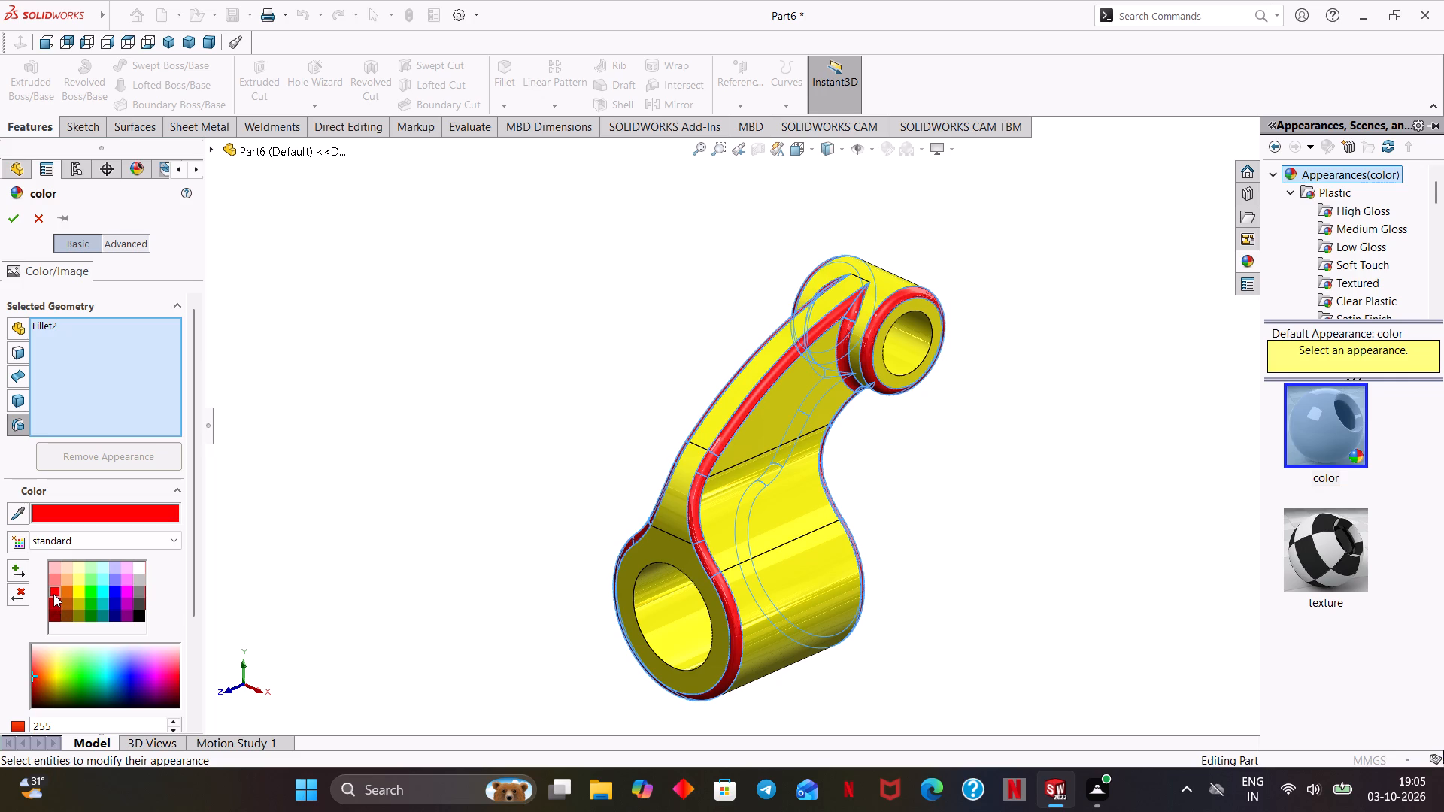
left_click(16, 222)
left_click(584, 414)
Start a sketch on the large cylinder's front face and draw a vertical centreline about 38 mm long upward from the origin.
middle_click_drag(549, 444, 591, 436)
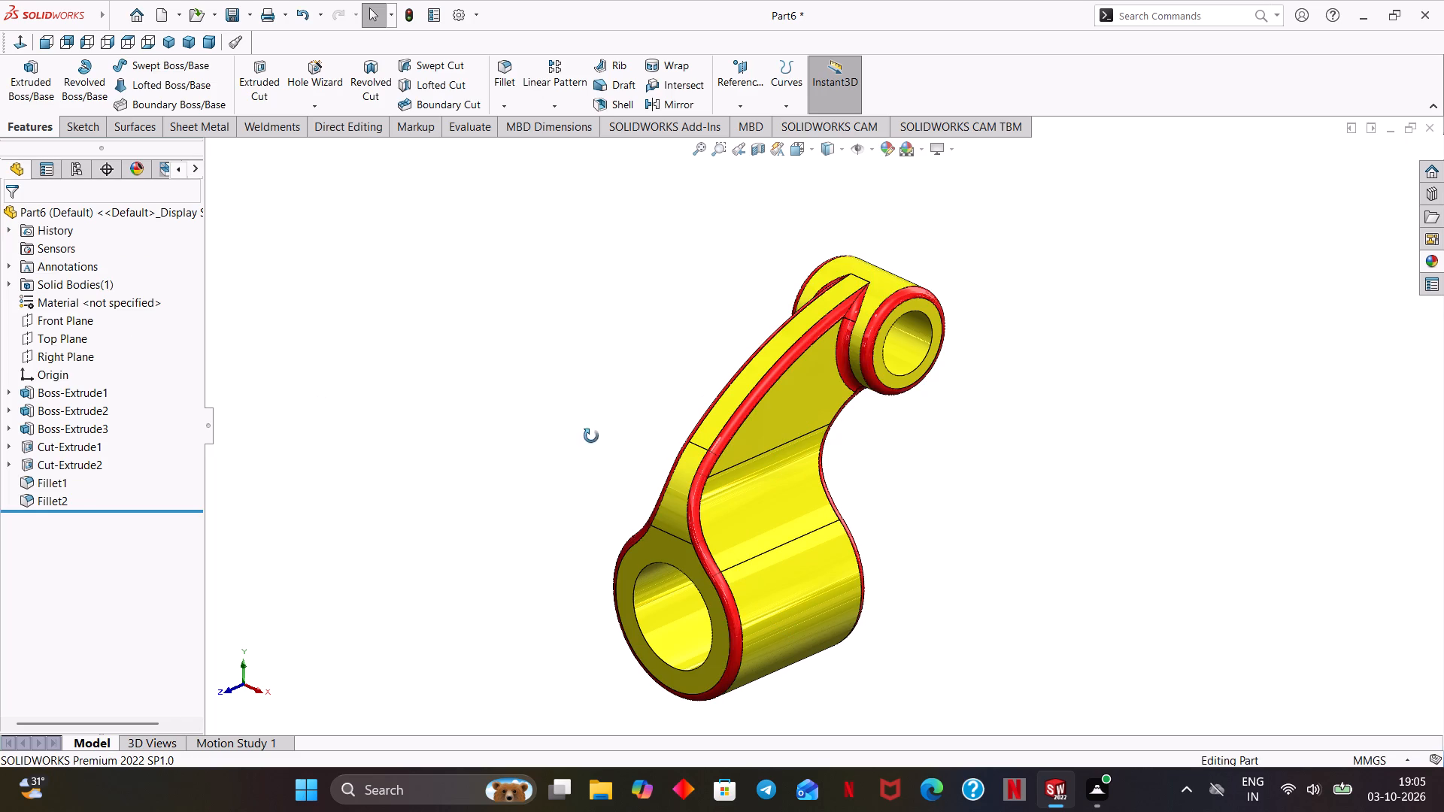
middle_click_drag(591, 436, 574, 435)
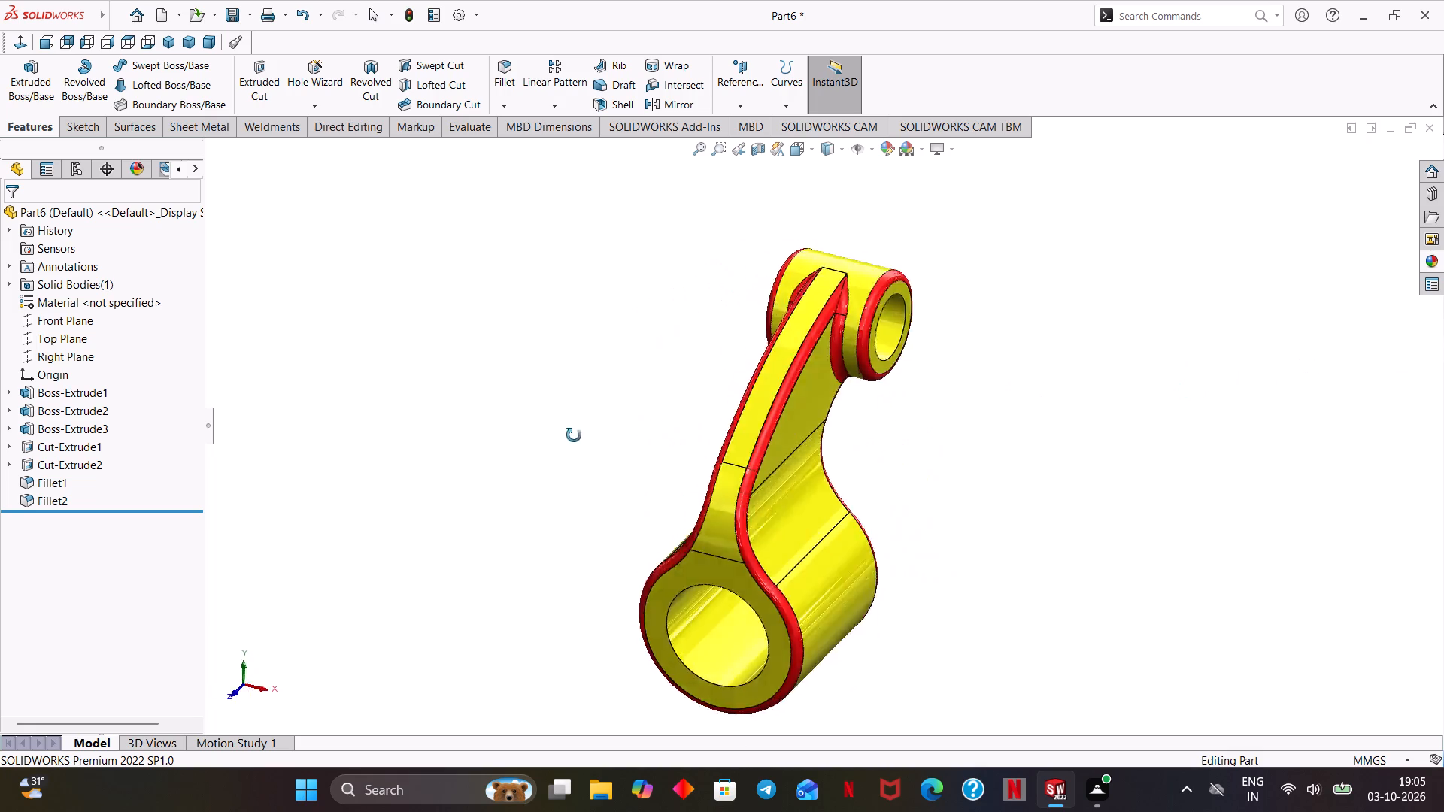
middle_click_drag(574, 435, 663, 404)
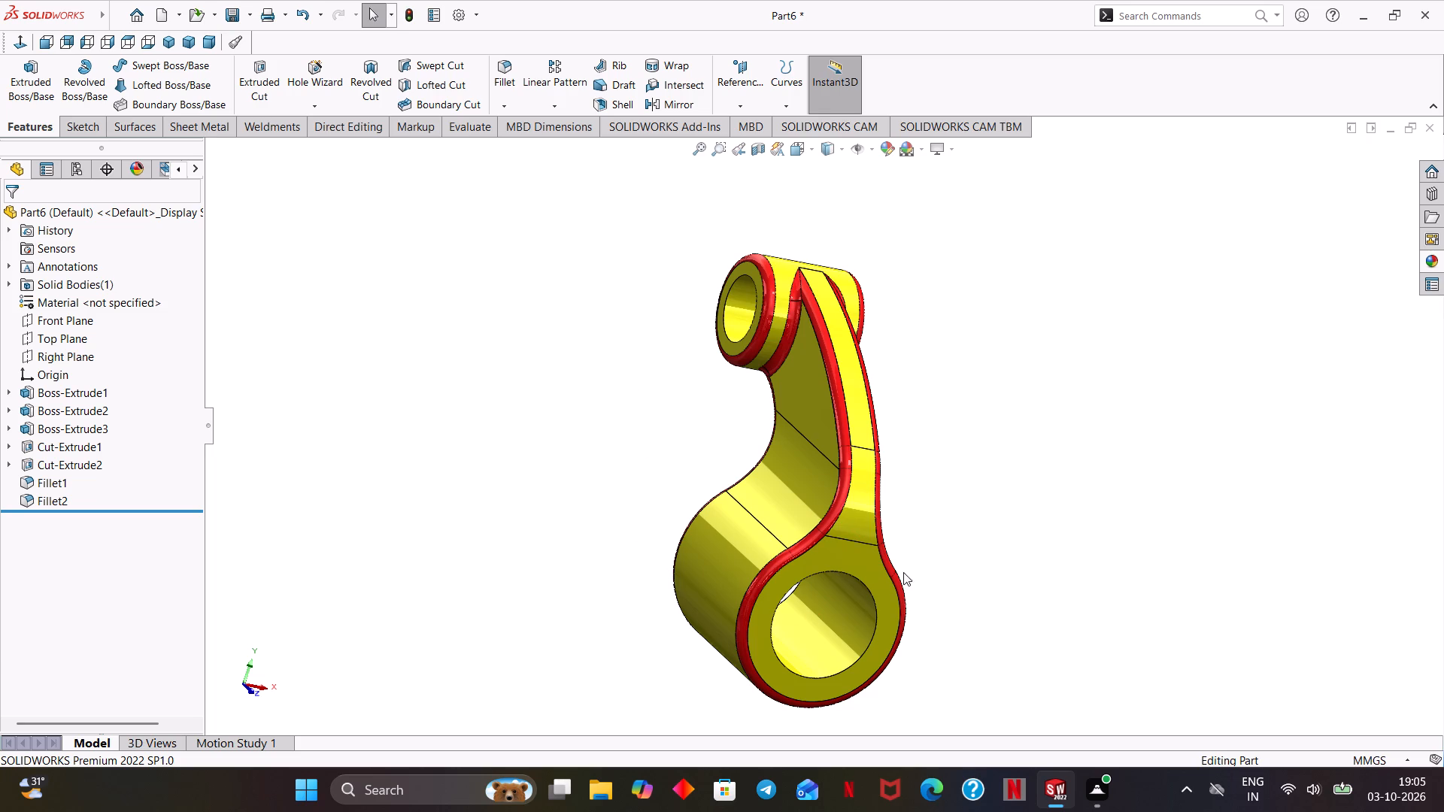
middle_click_drag(763, 535, 708, 501)
left_click(762, 531)
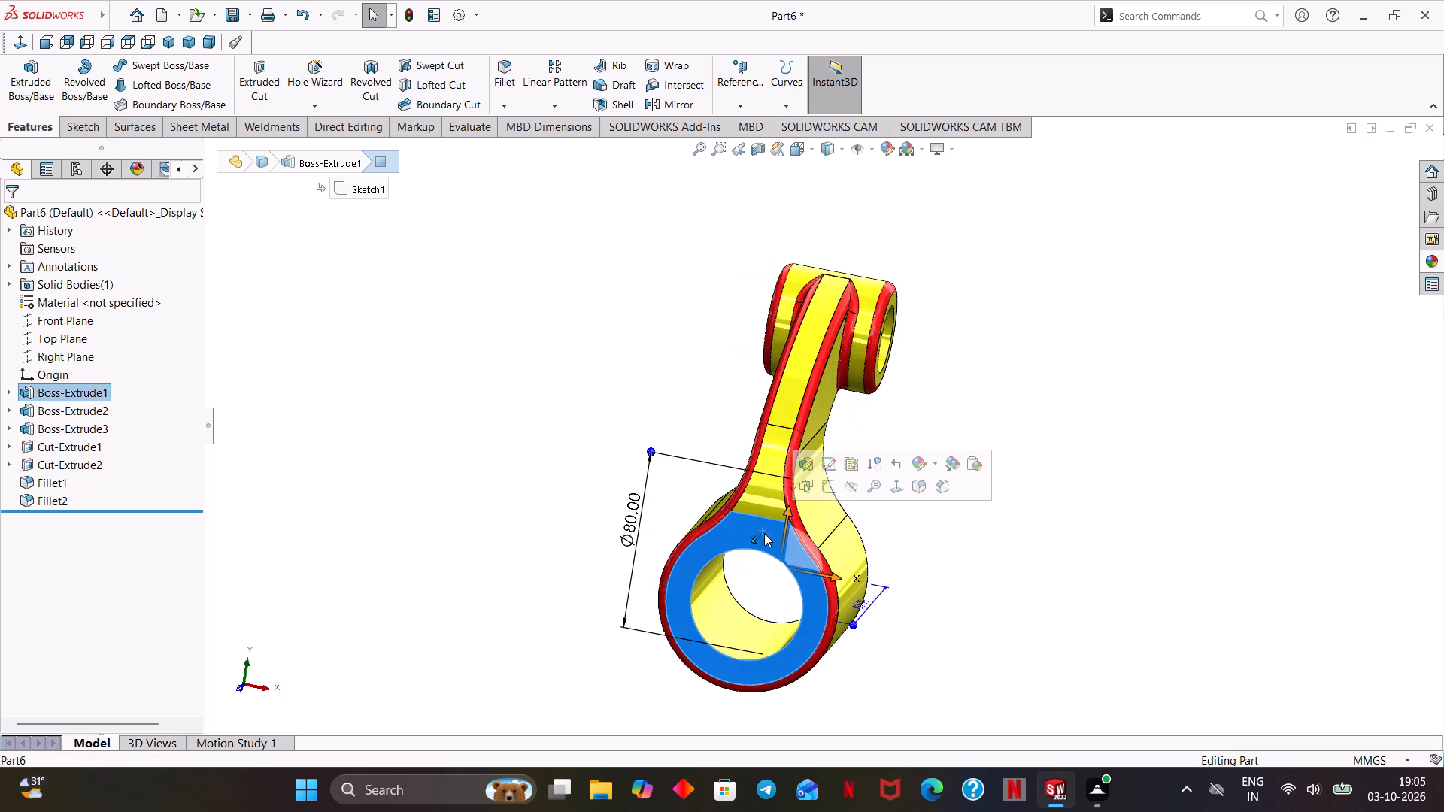
left_click(832, 489)
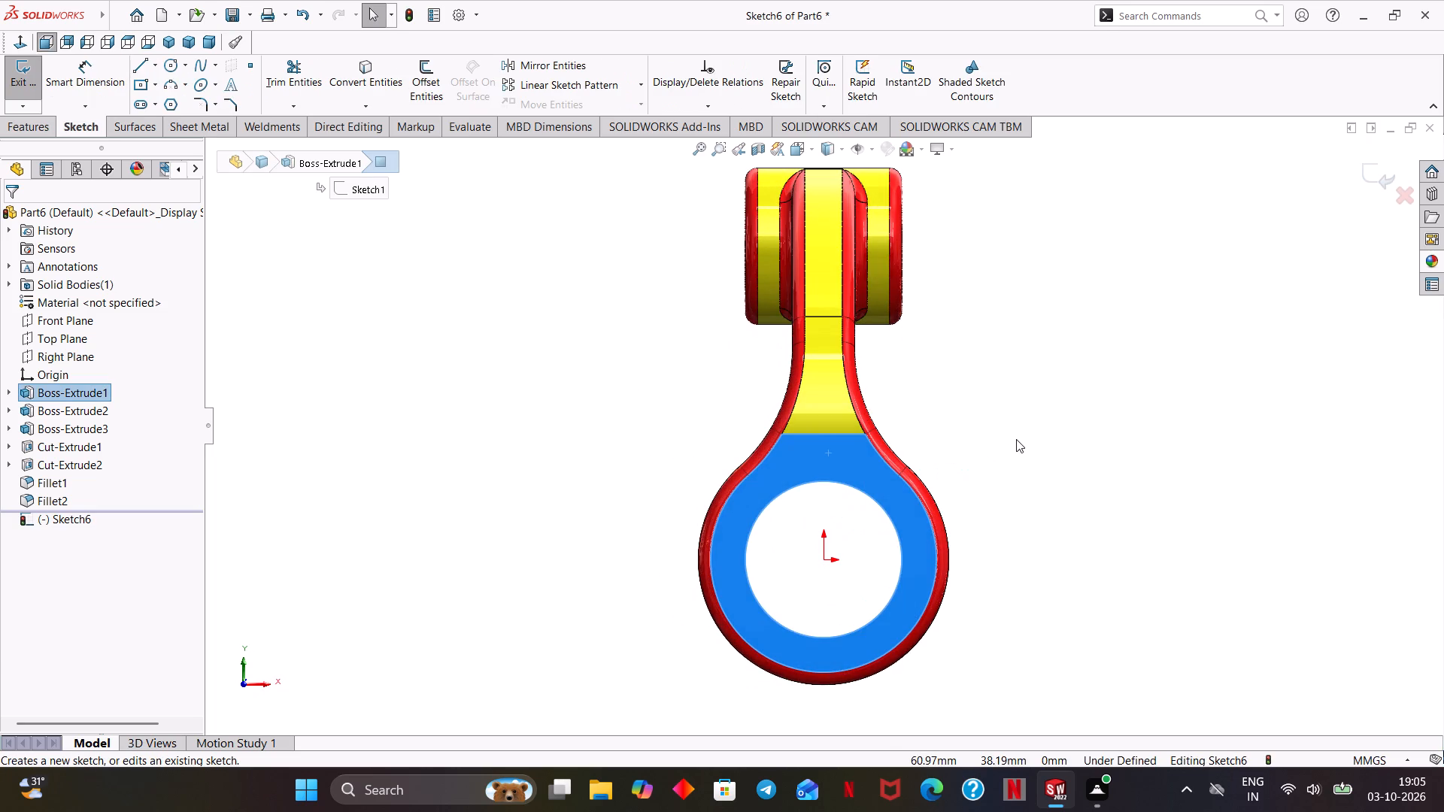
left_click(1016, 439)
middle_click_drag(993, 445, 987, 480, "ctrl")
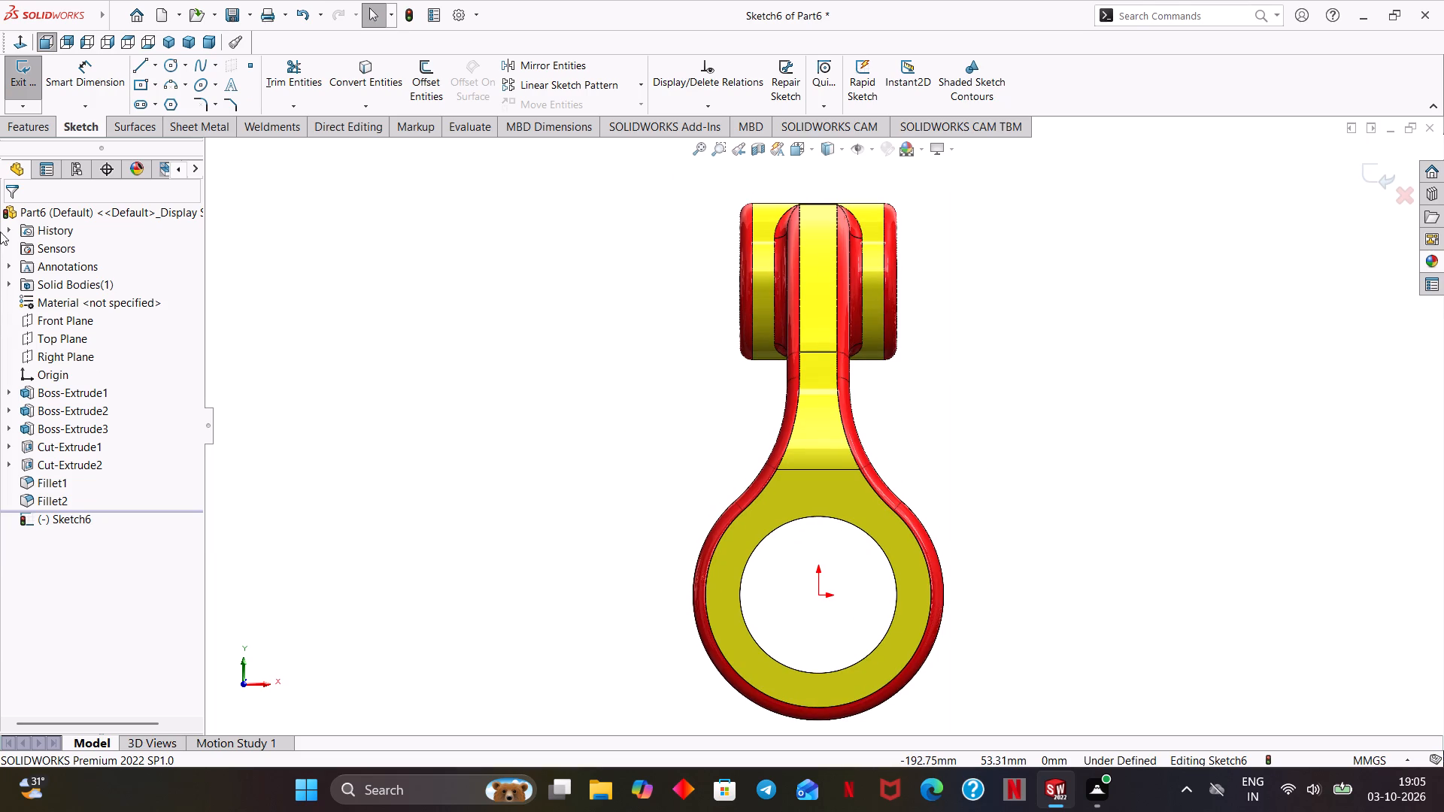
left_click(153, 62)
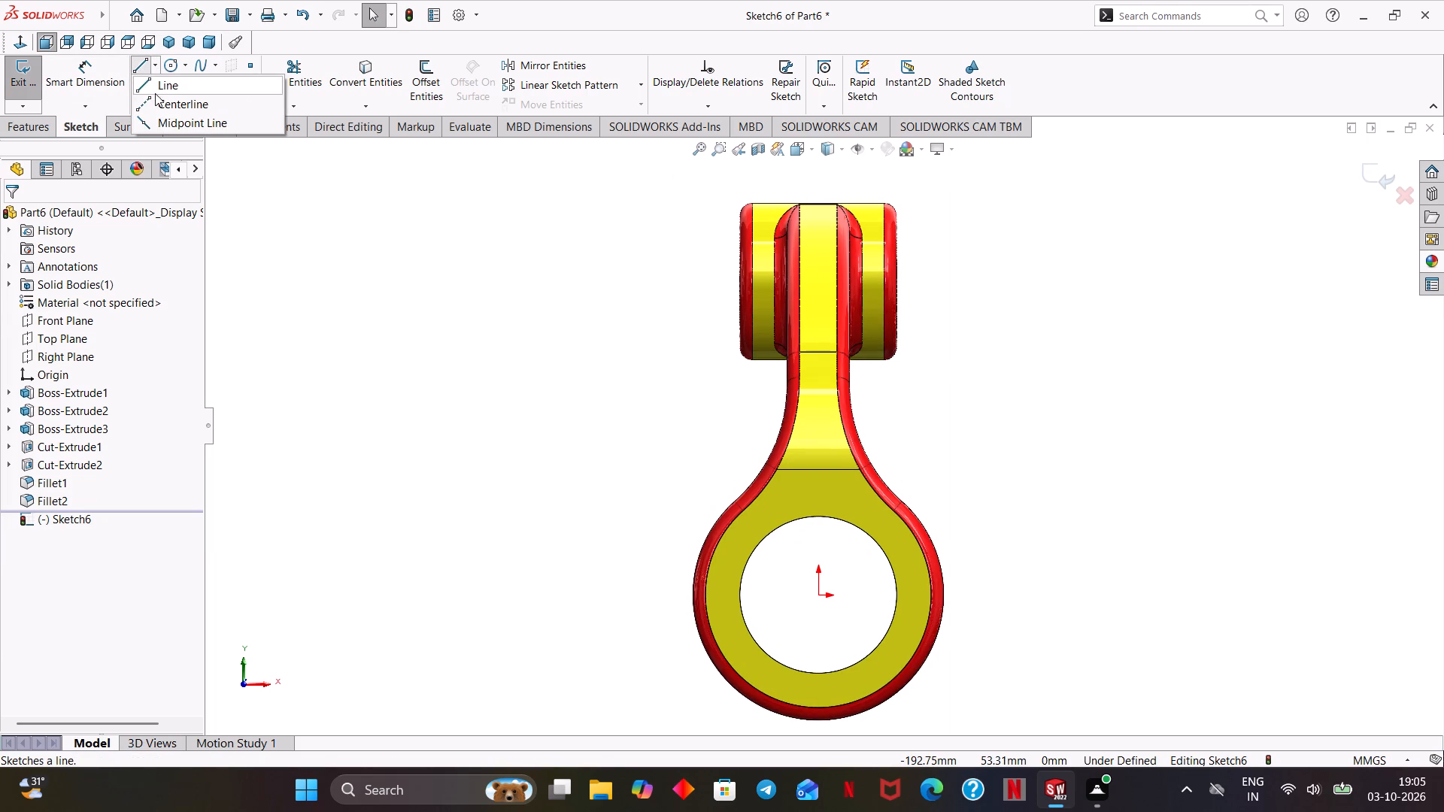
left_click(159, 101)
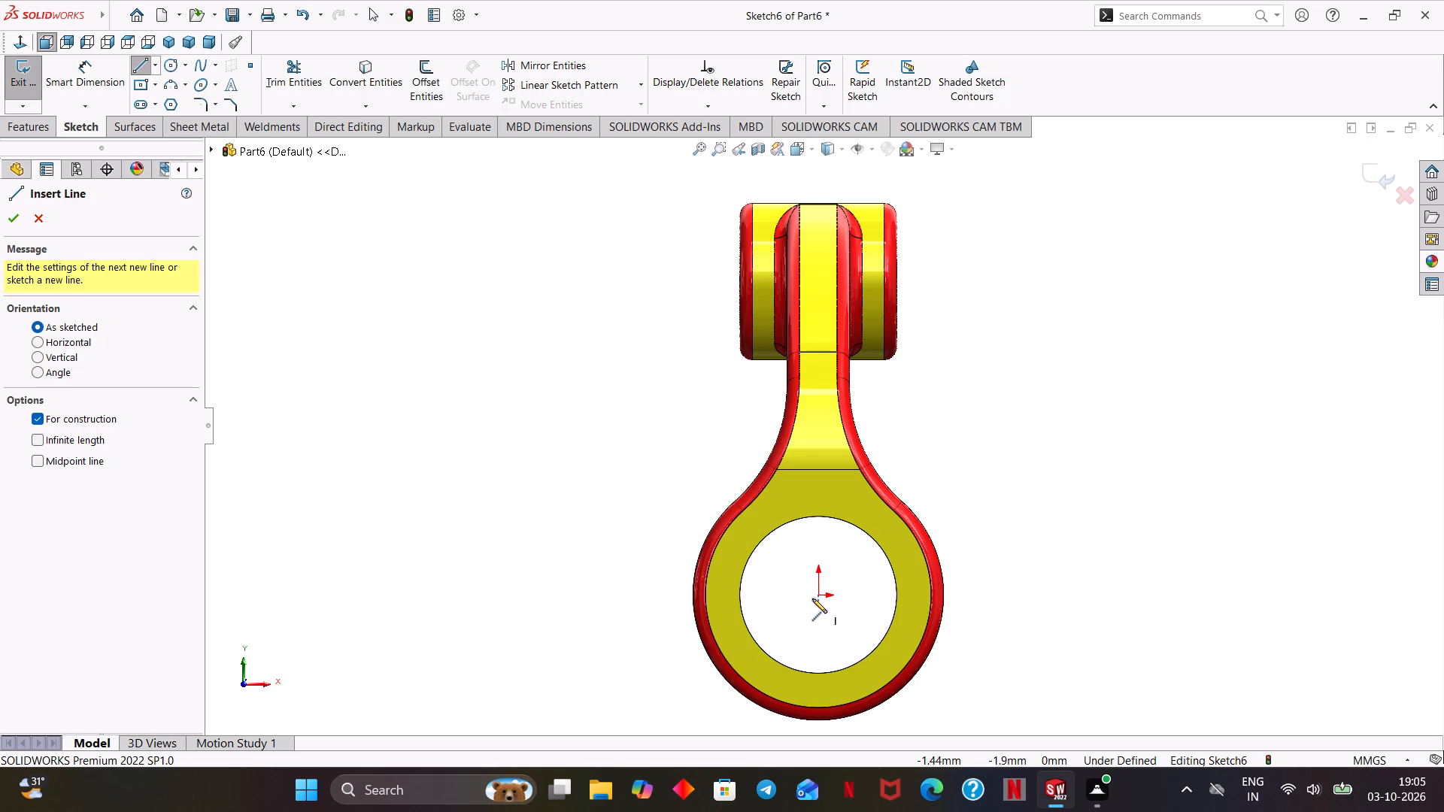
left_click(819, 596)
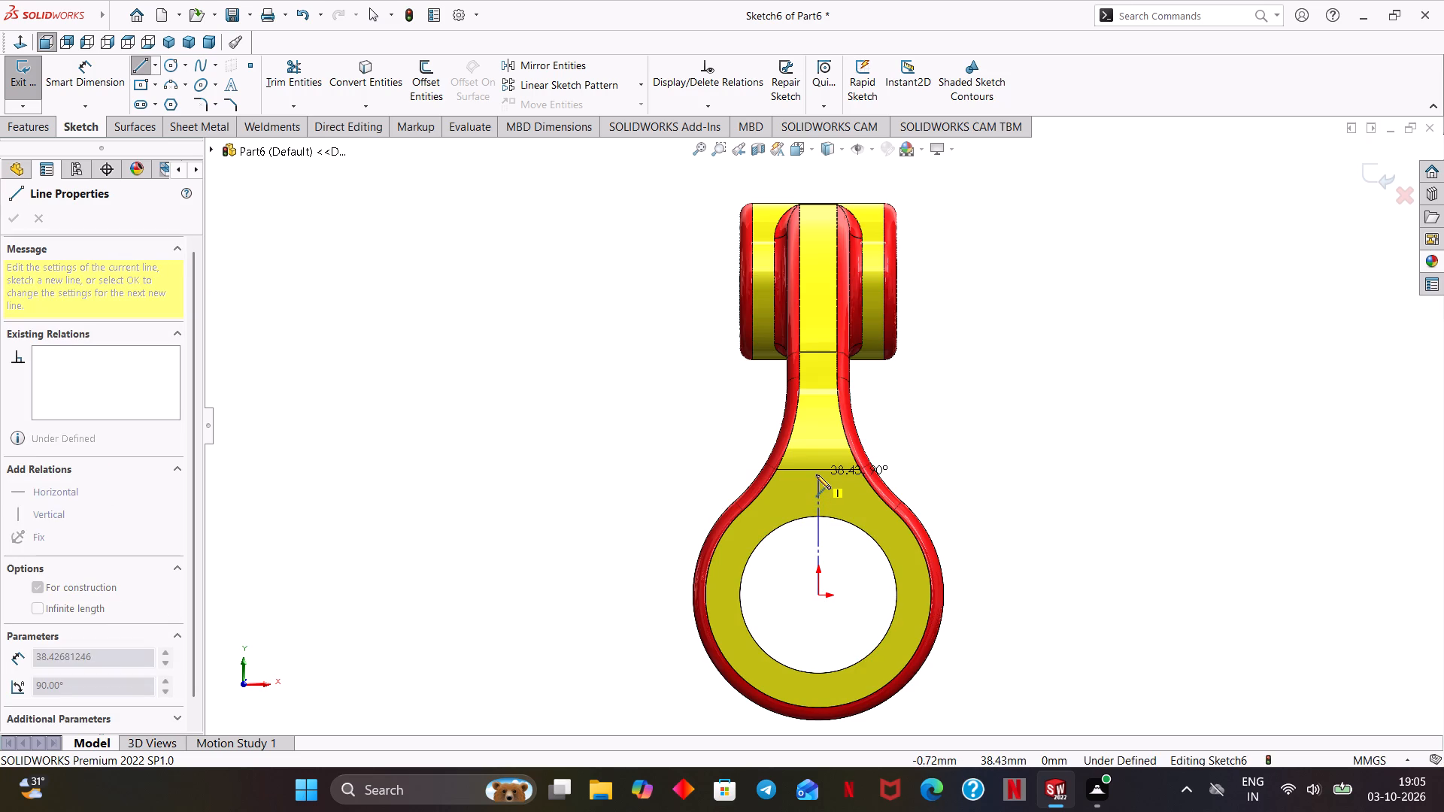
left_click(816, 474)
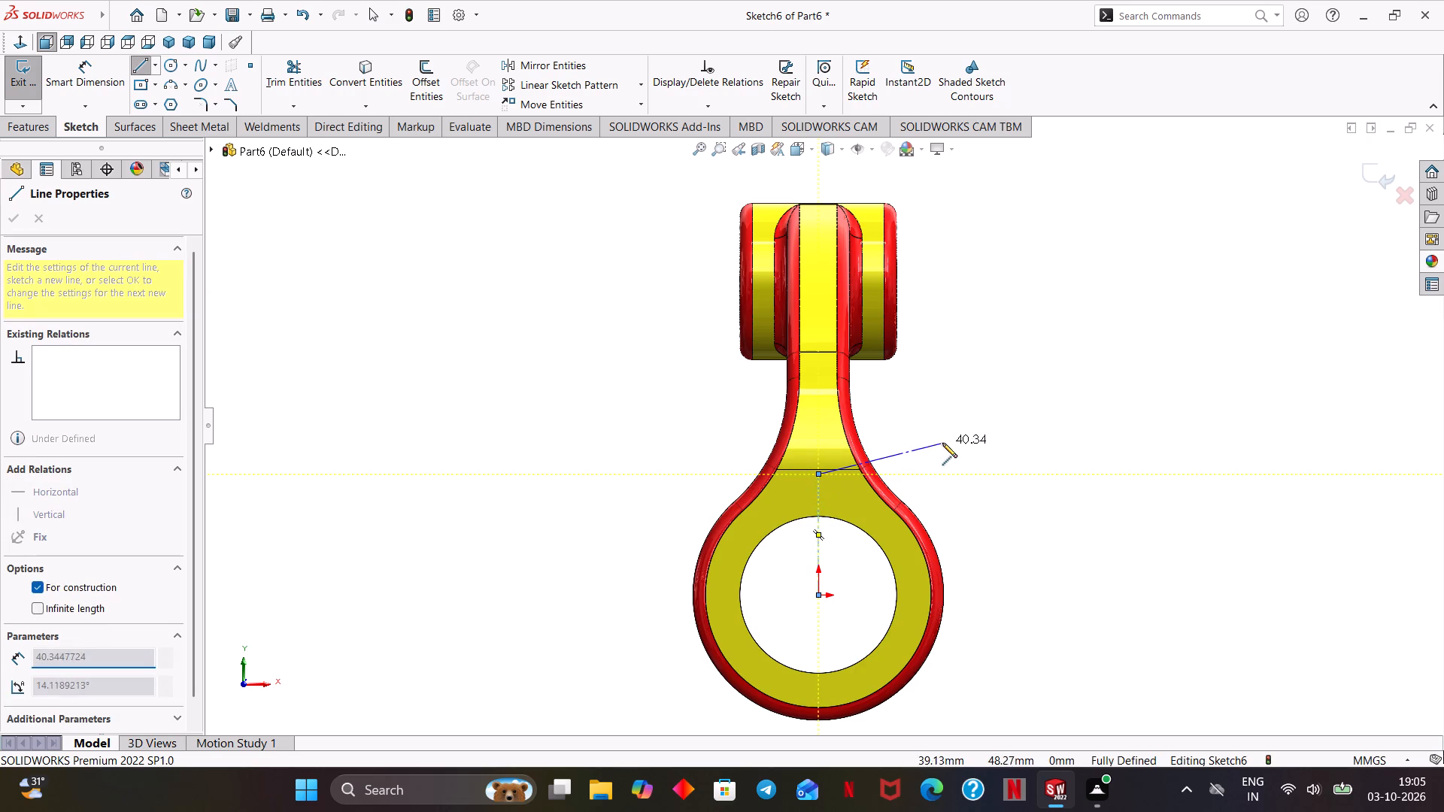
right_click(942, 443)
left_click(986, 455)
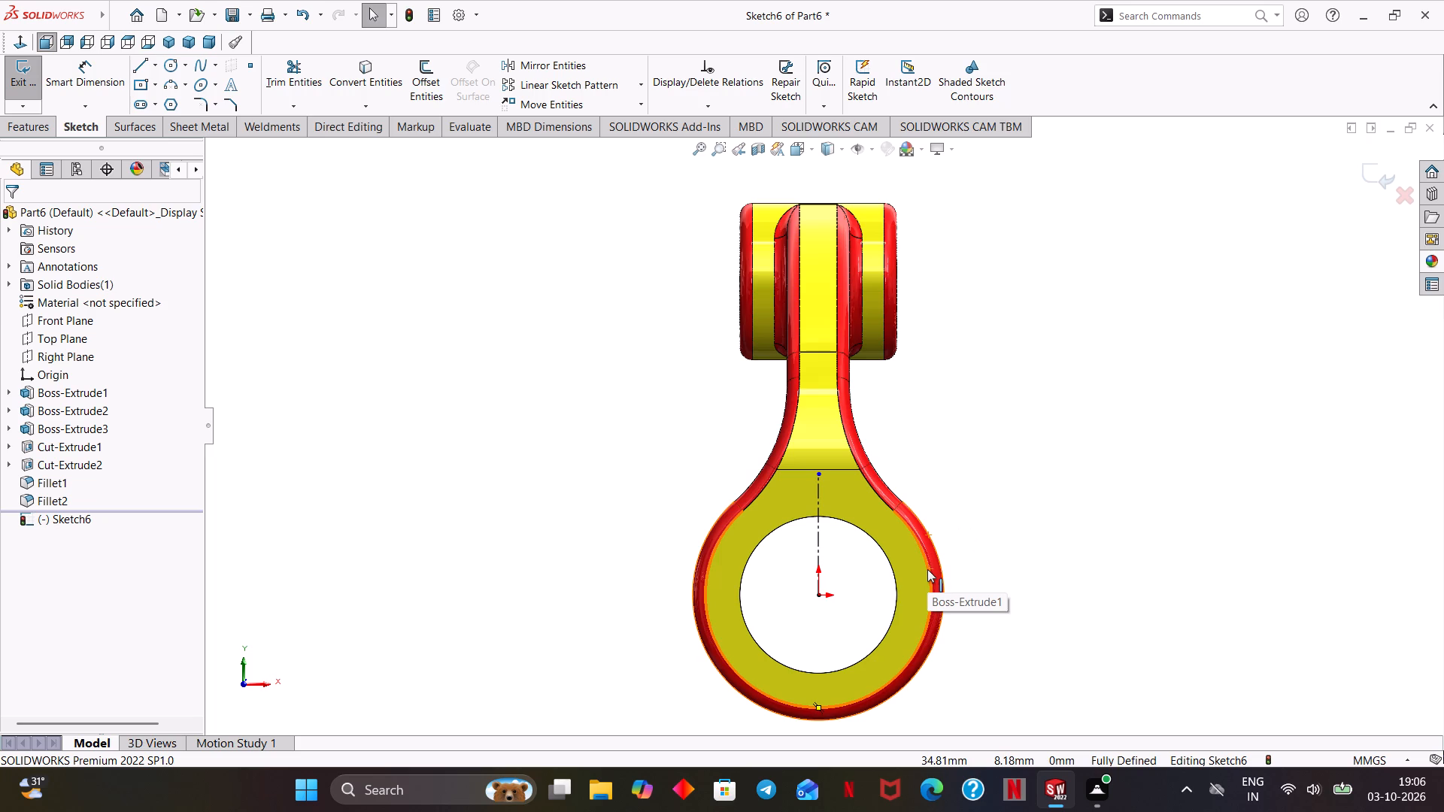
Shorten the centreline to about 31 mm by moving its upper endpoint down towards the bore.
scroll(874, 541, "down", 5)
scroll(777, 470, "down", 2)
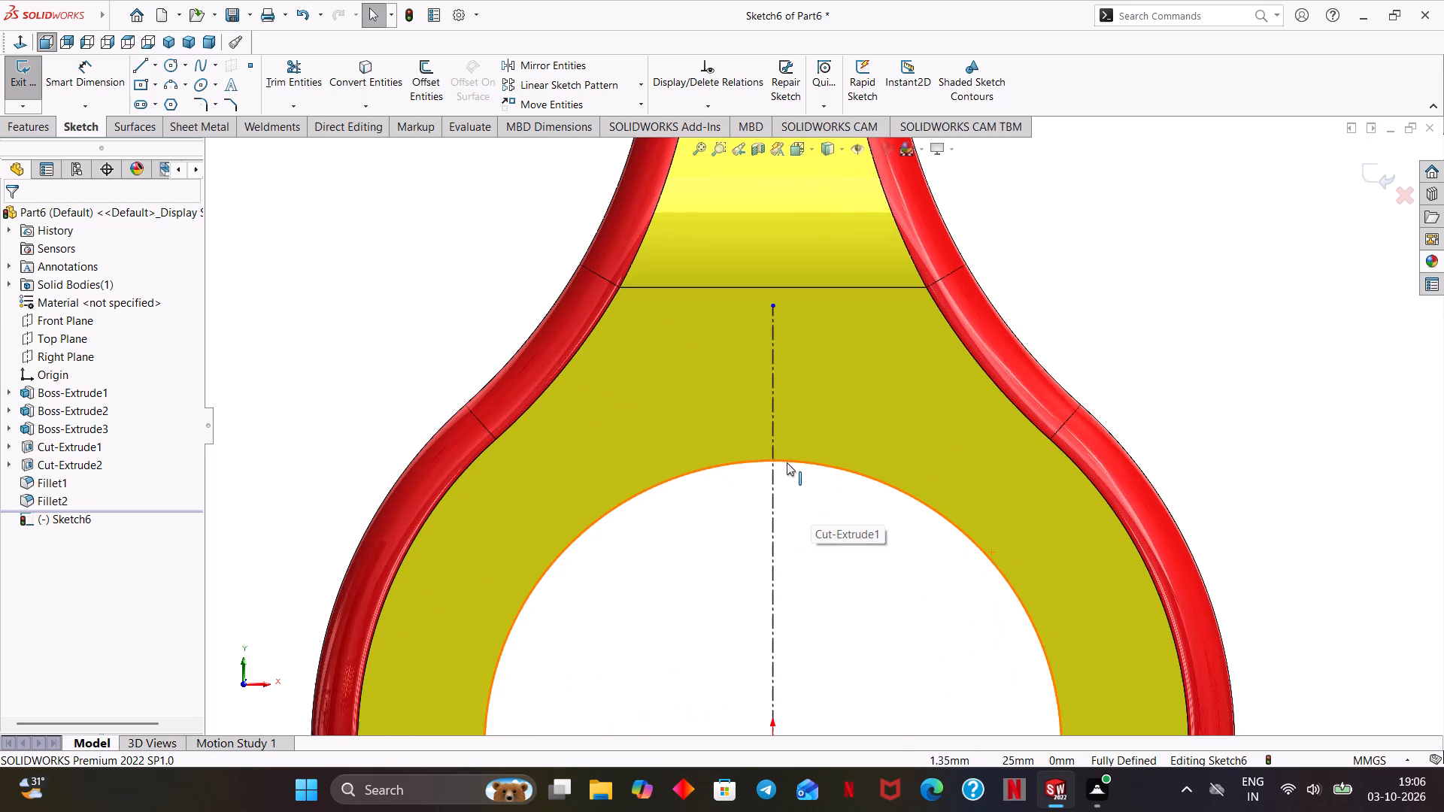
scroll(795, 438, "down", 1)
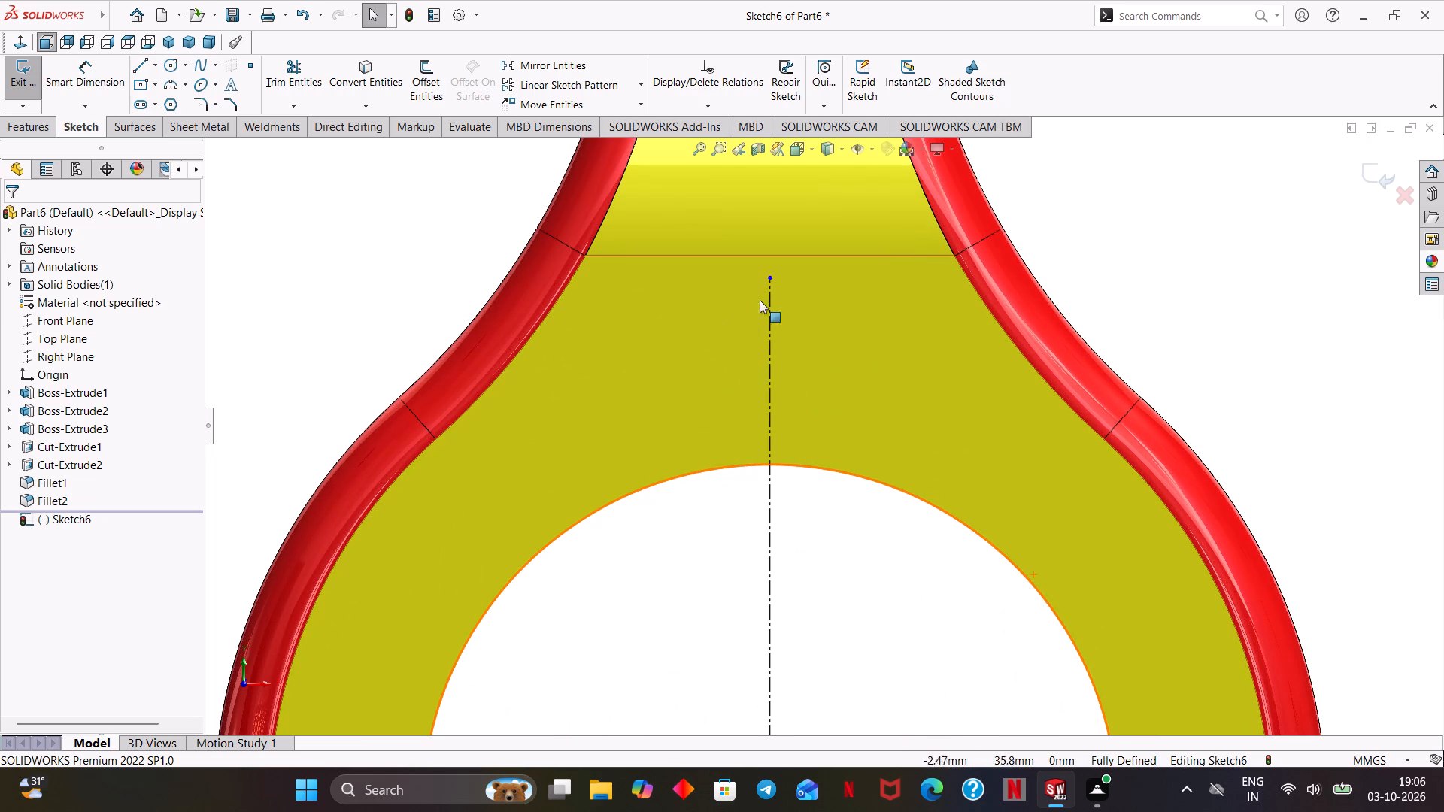
left_click_drag(771, 280, 769, 353)
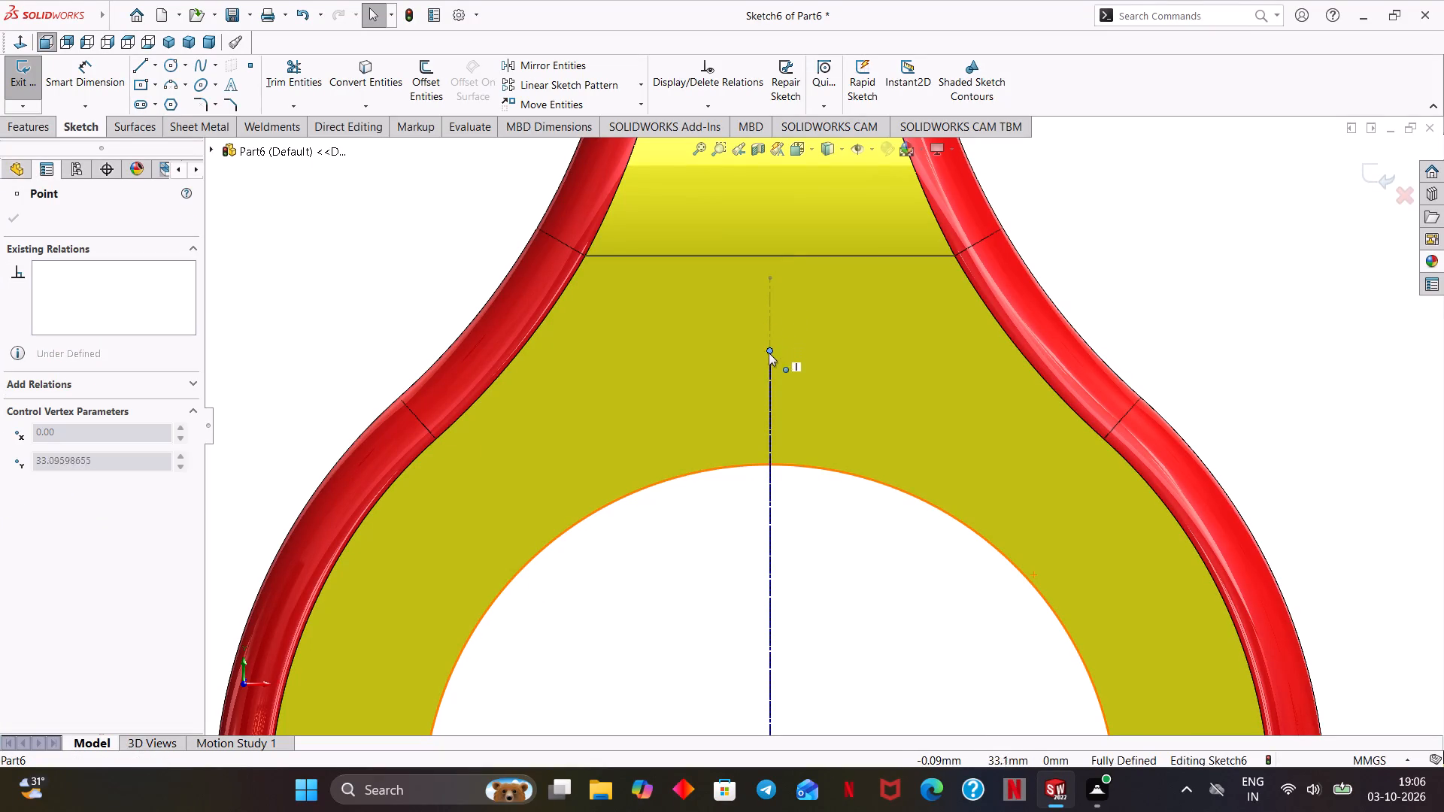
left_click_drag(769, 353, 769, 386)
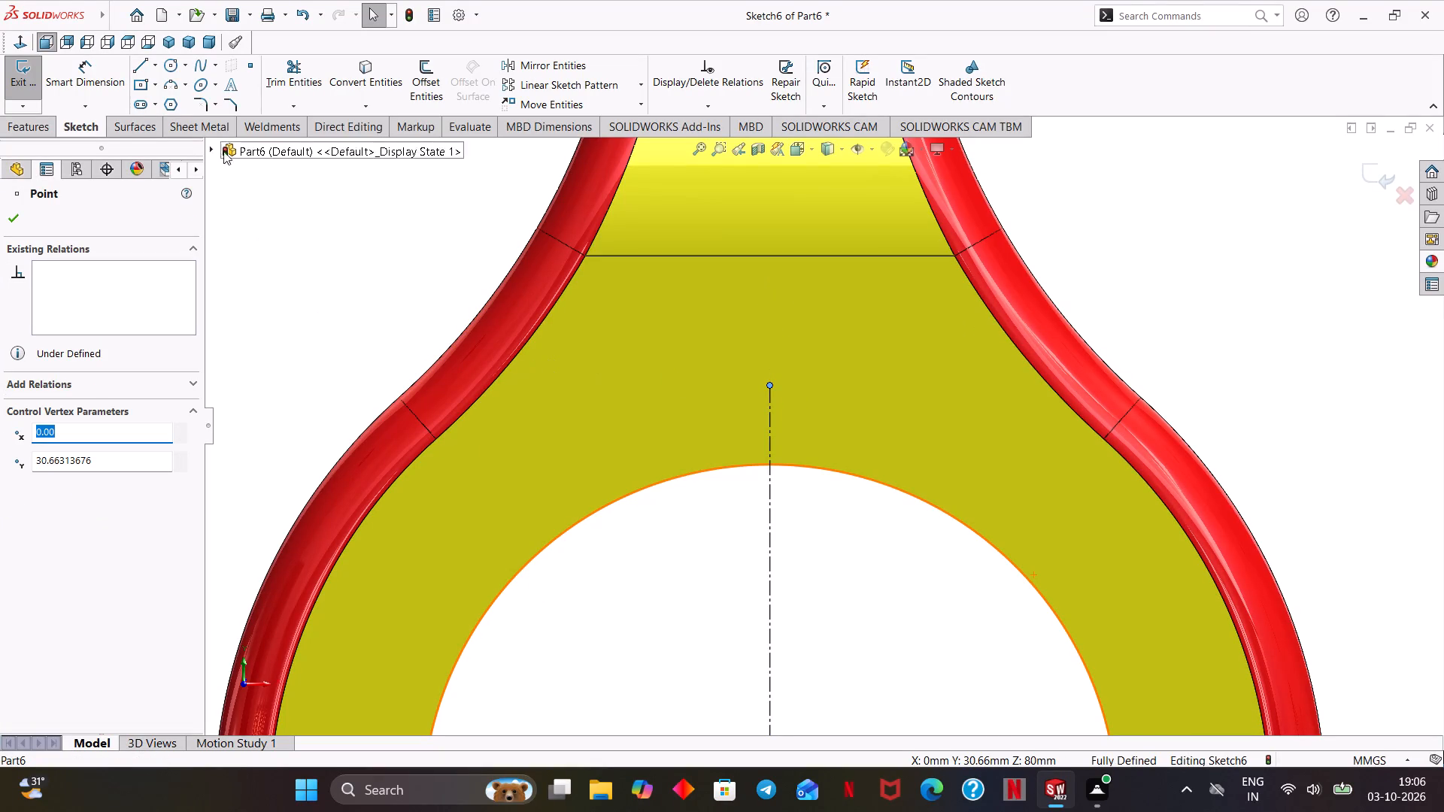
Sketch a corner rectangle about 5 mm wide and 7 mm high across the centreline, straddling the top edge of the large bore.
left_click(159, 79)
left_click(155, 98)
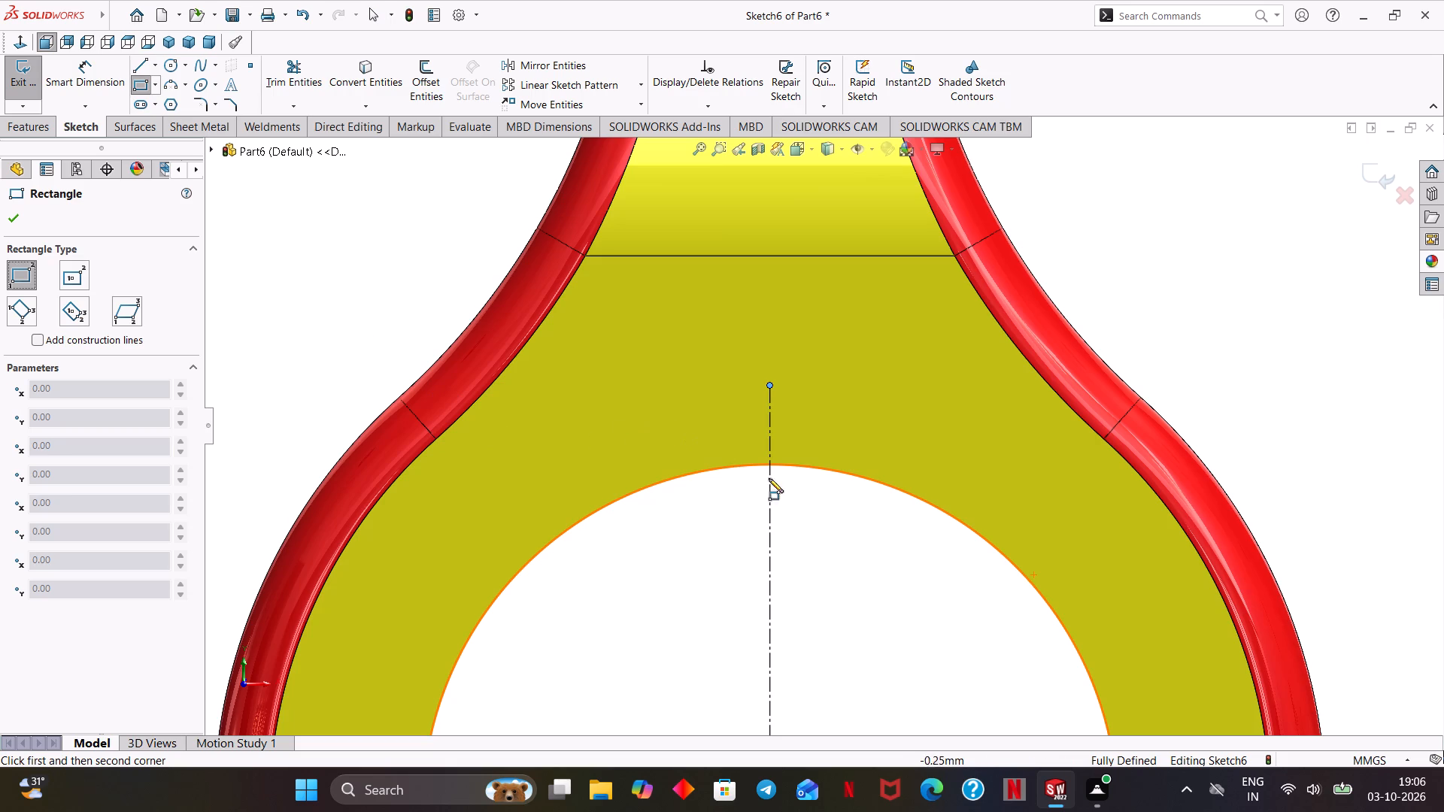
left_click(731, 416)
left_click(802, 513)
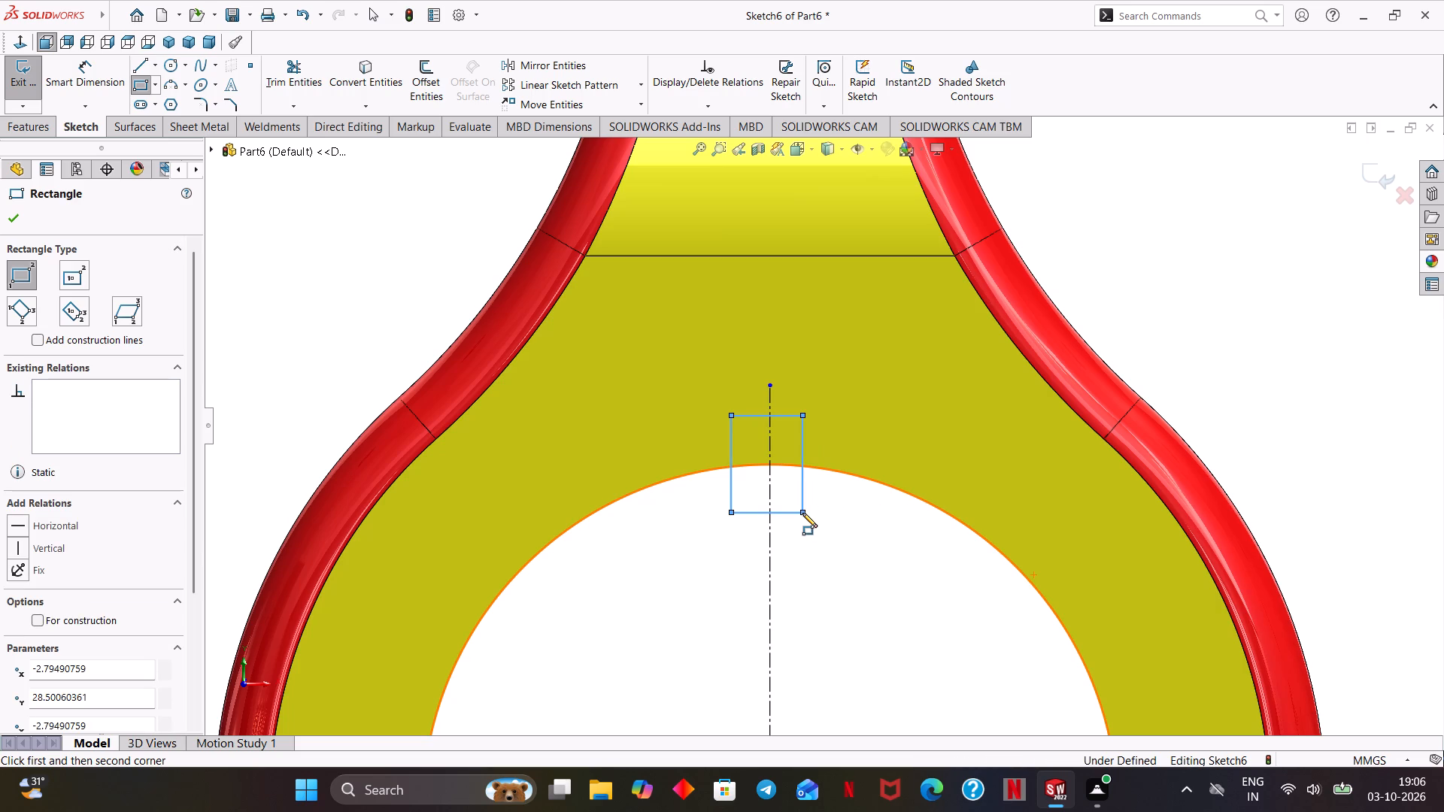
left_click(15, 225)
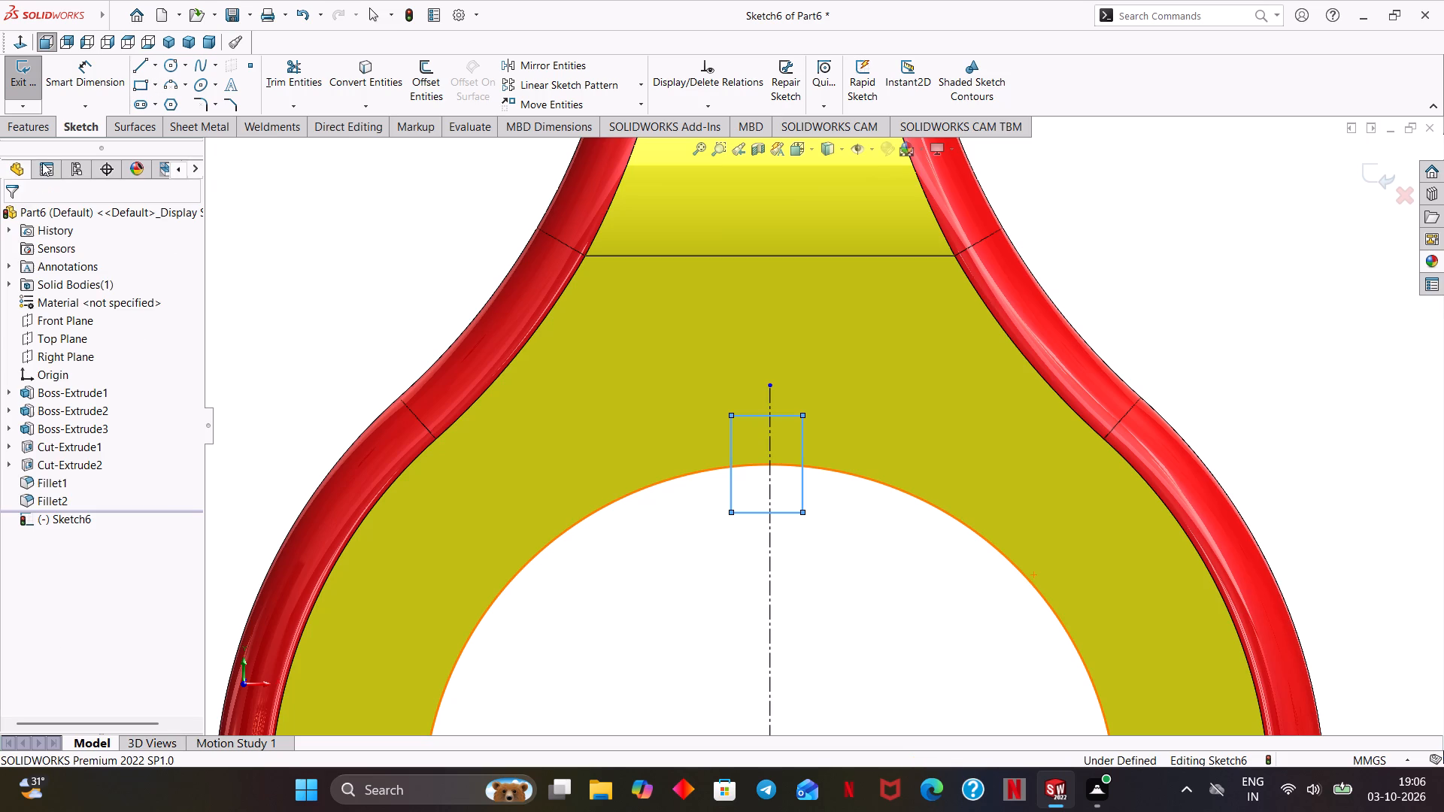
Dimension the rectangle's top edge to a width of 10 mm.
left_click(70, 76)
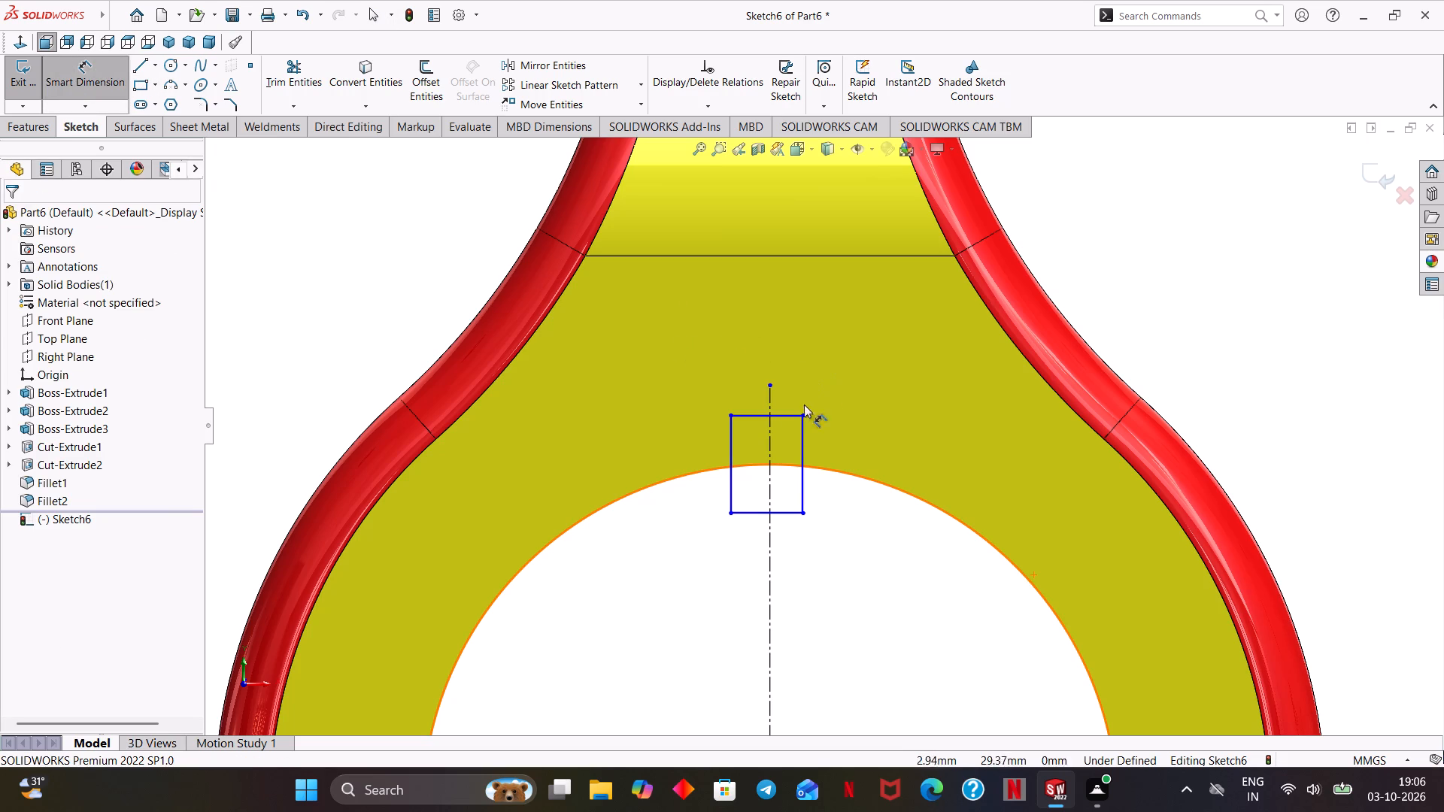
left_click(762, 414)
left_click(774, 364)
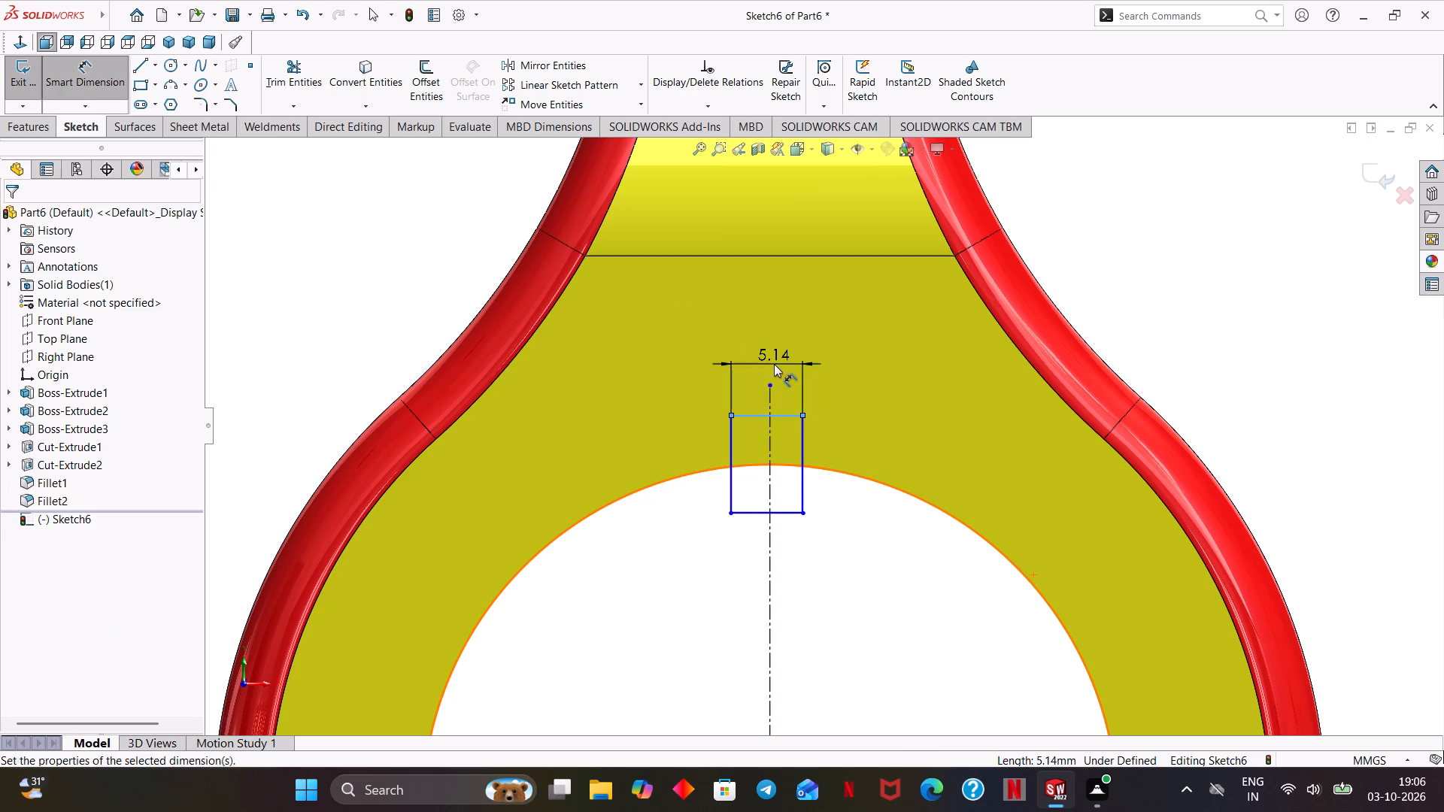
type("10")
key("Return")
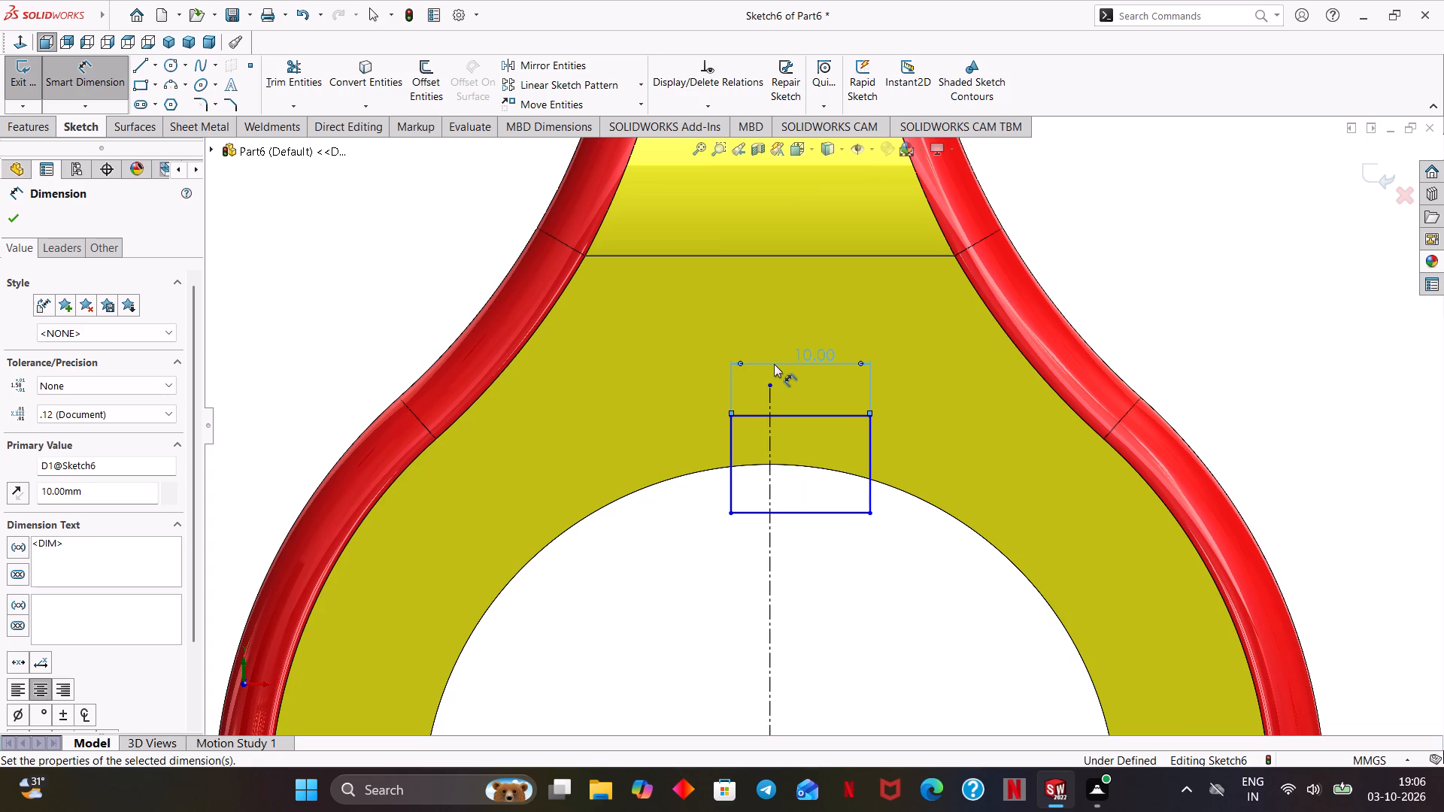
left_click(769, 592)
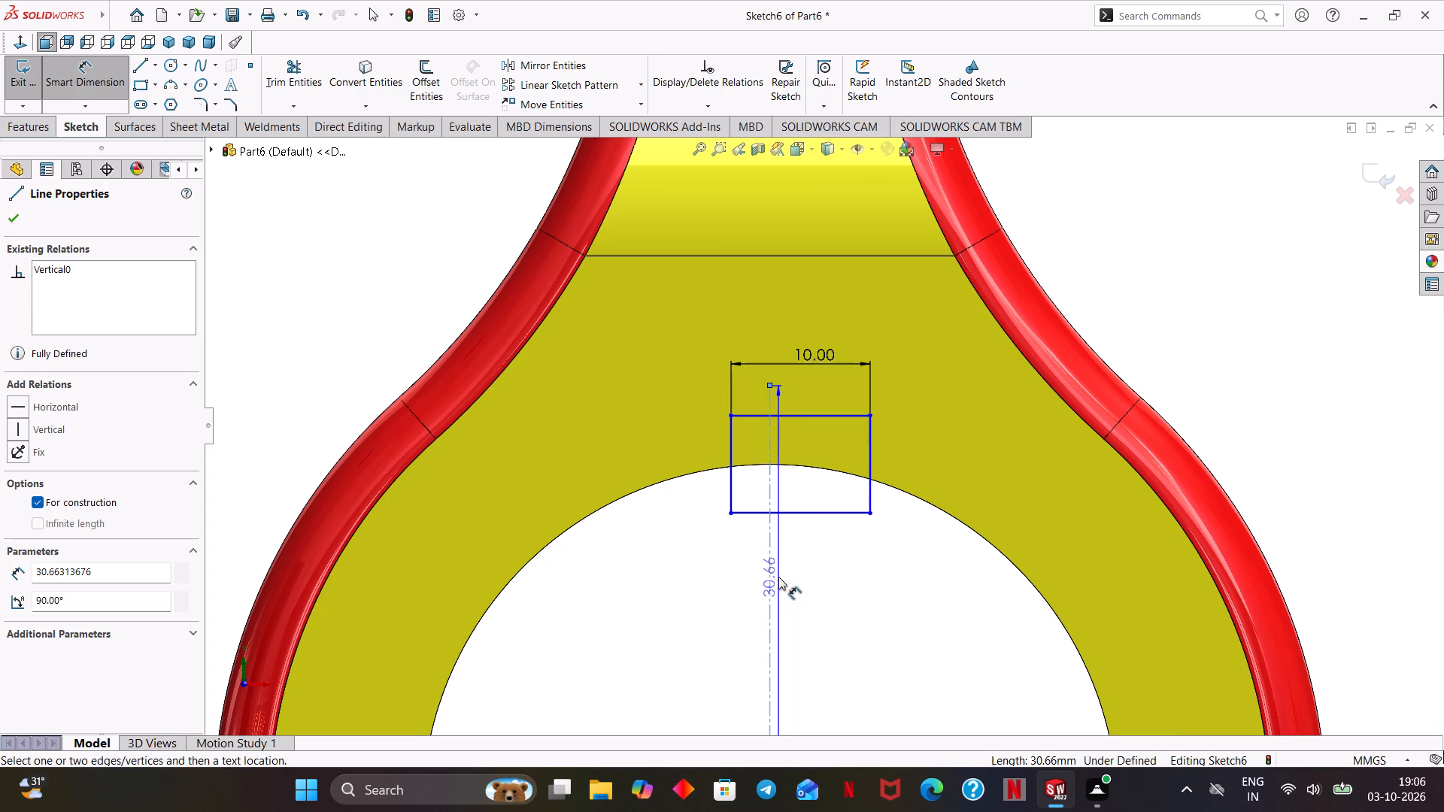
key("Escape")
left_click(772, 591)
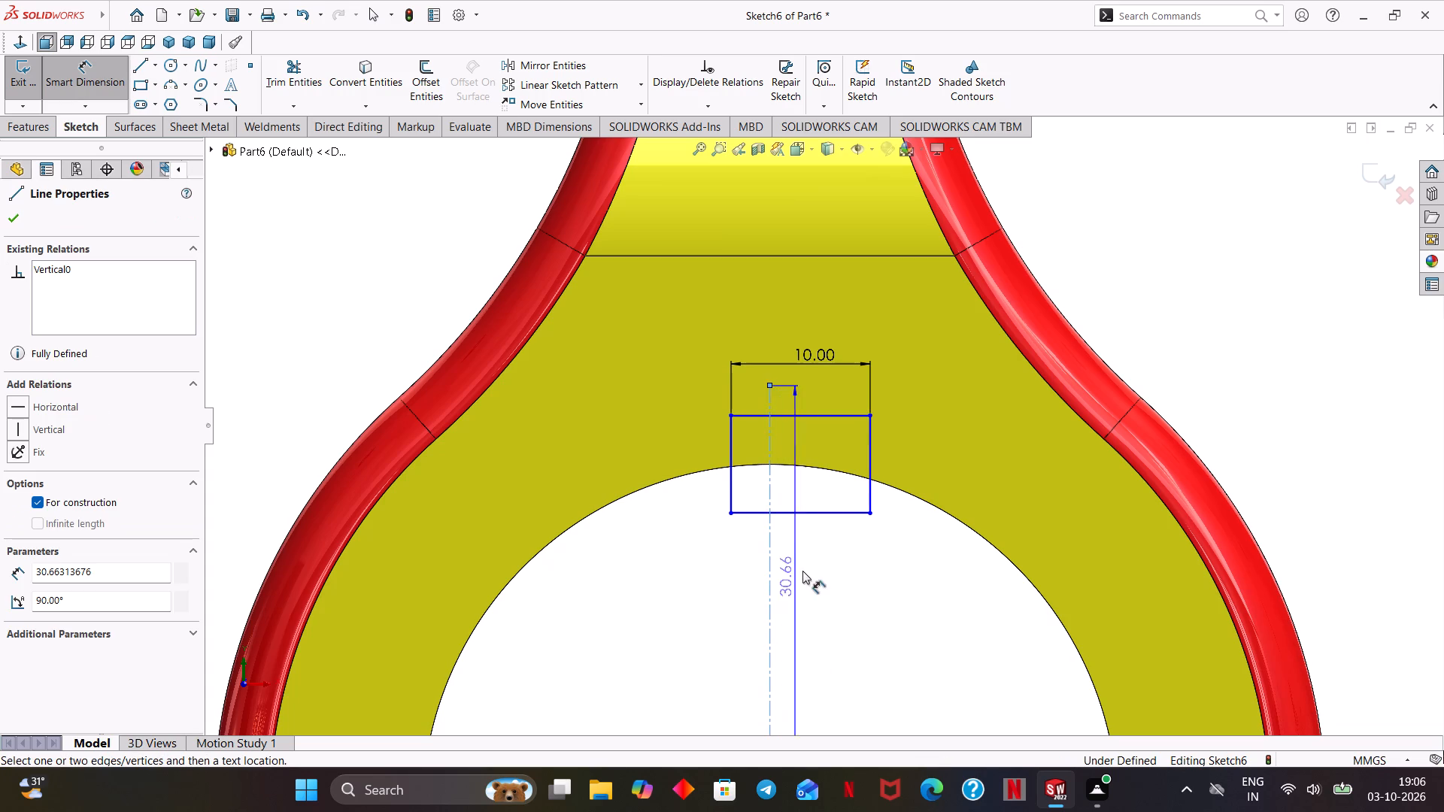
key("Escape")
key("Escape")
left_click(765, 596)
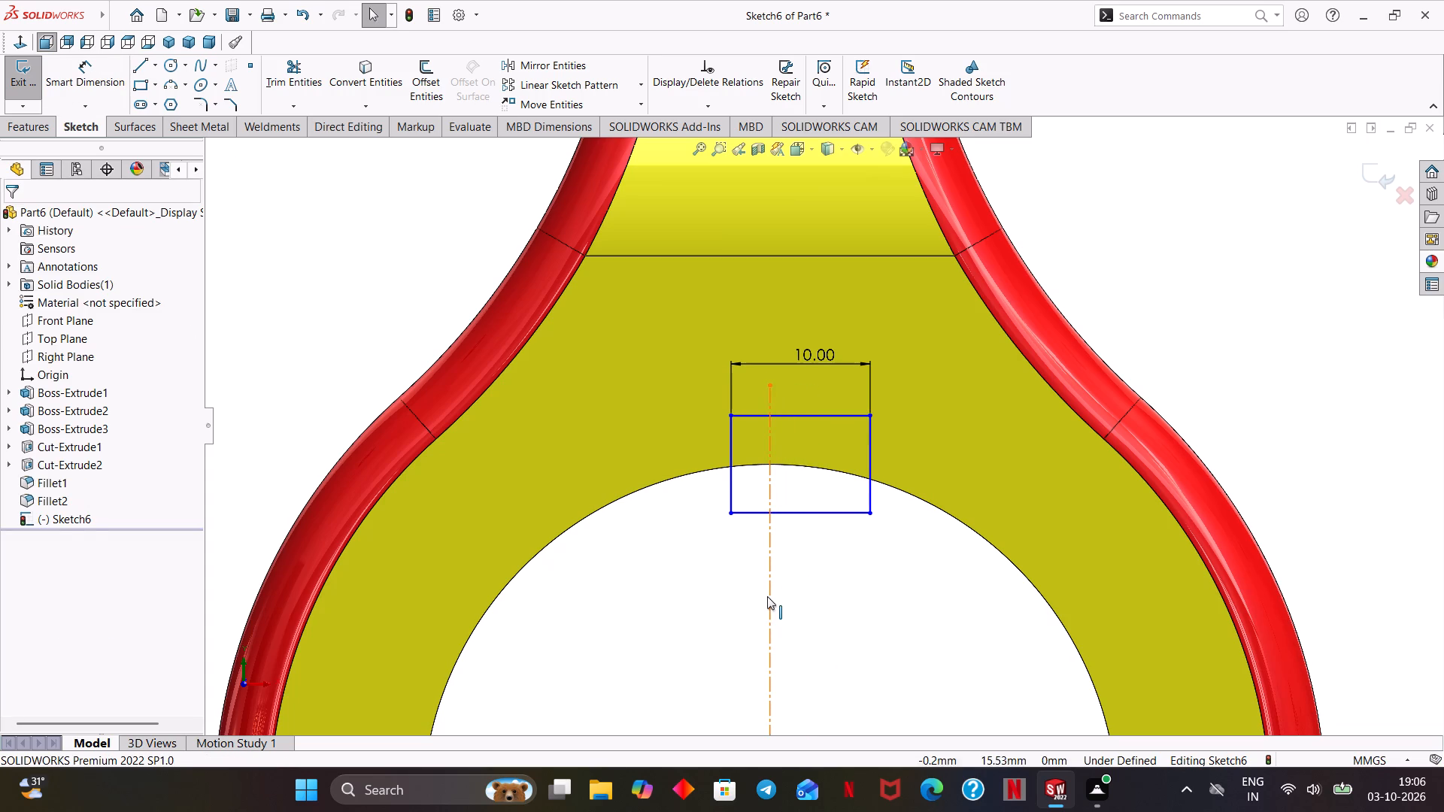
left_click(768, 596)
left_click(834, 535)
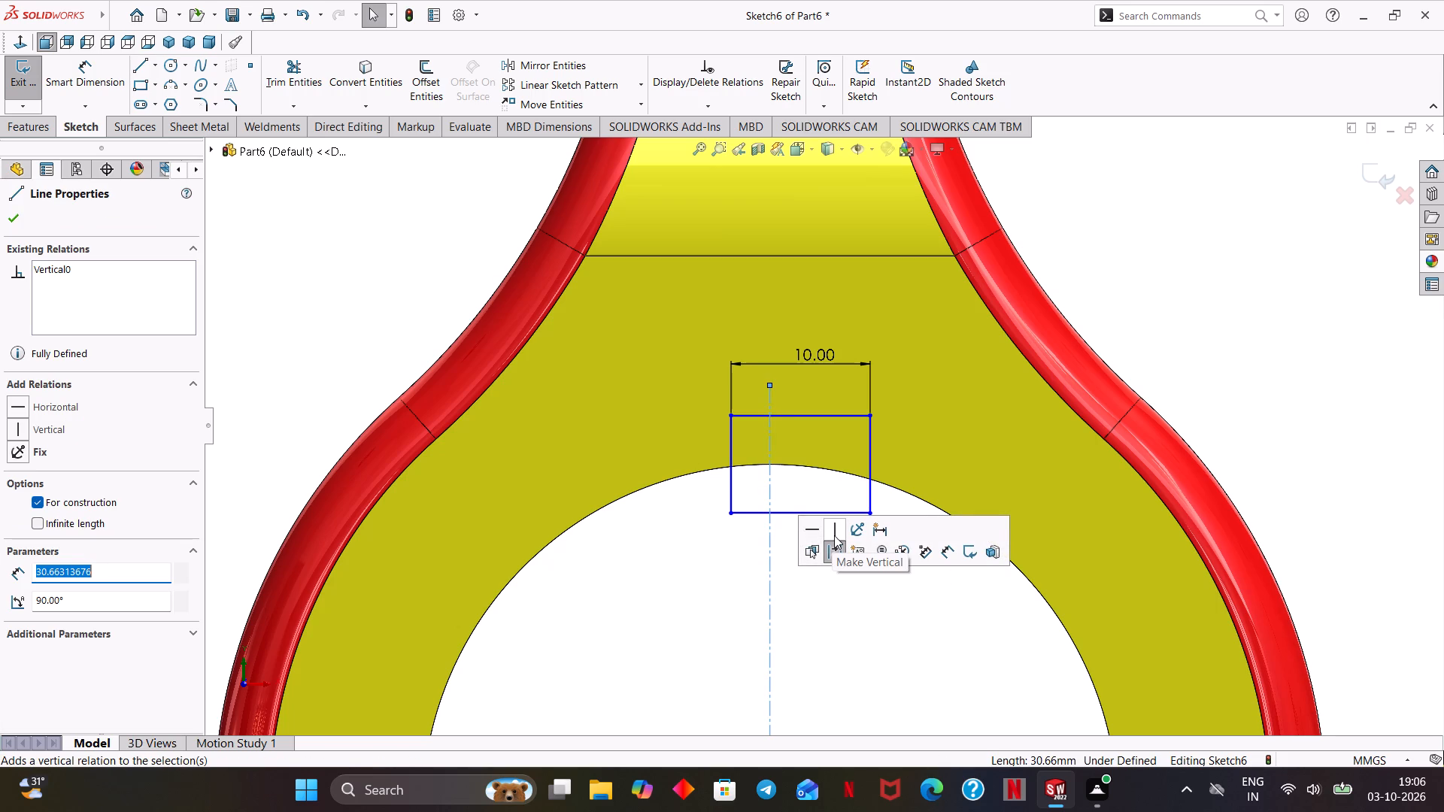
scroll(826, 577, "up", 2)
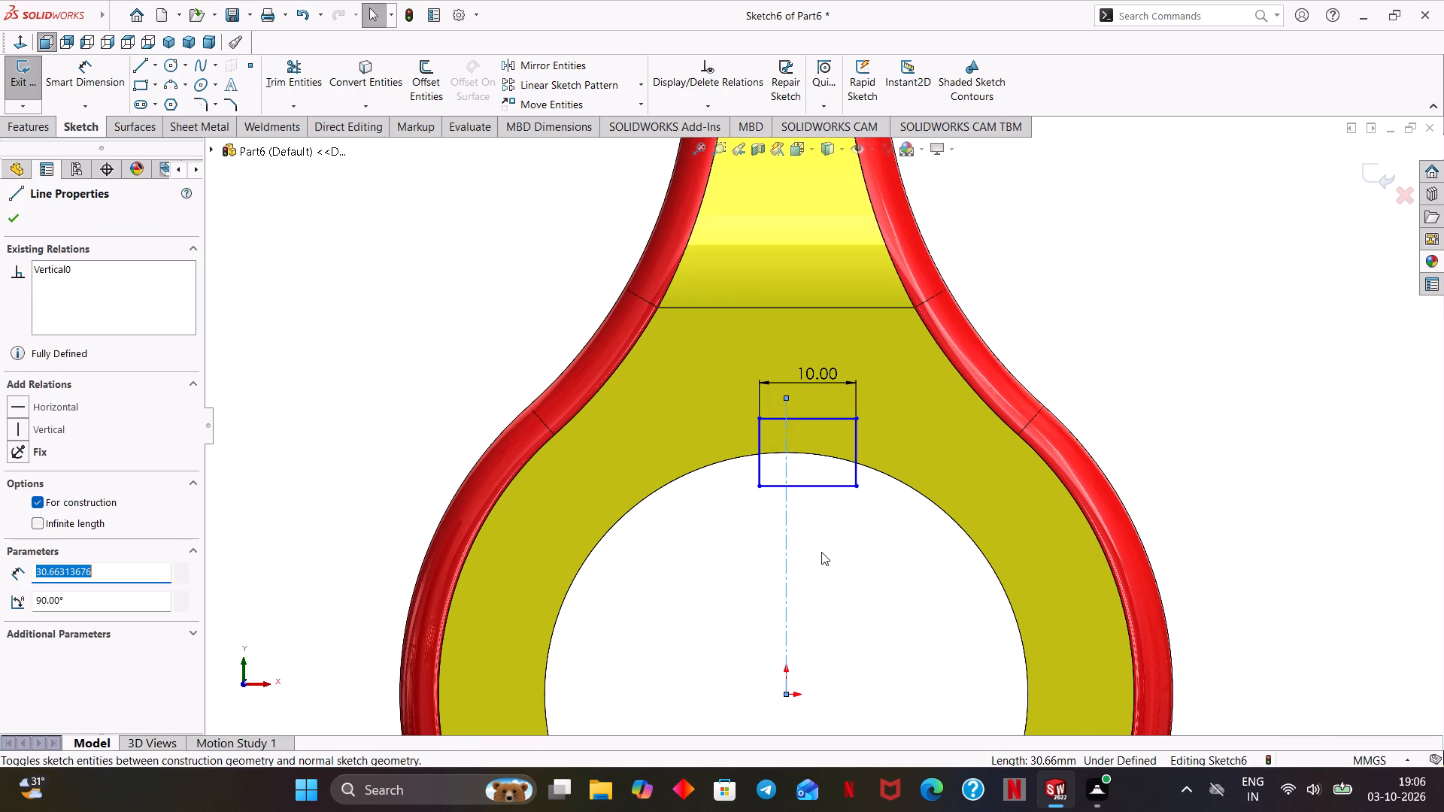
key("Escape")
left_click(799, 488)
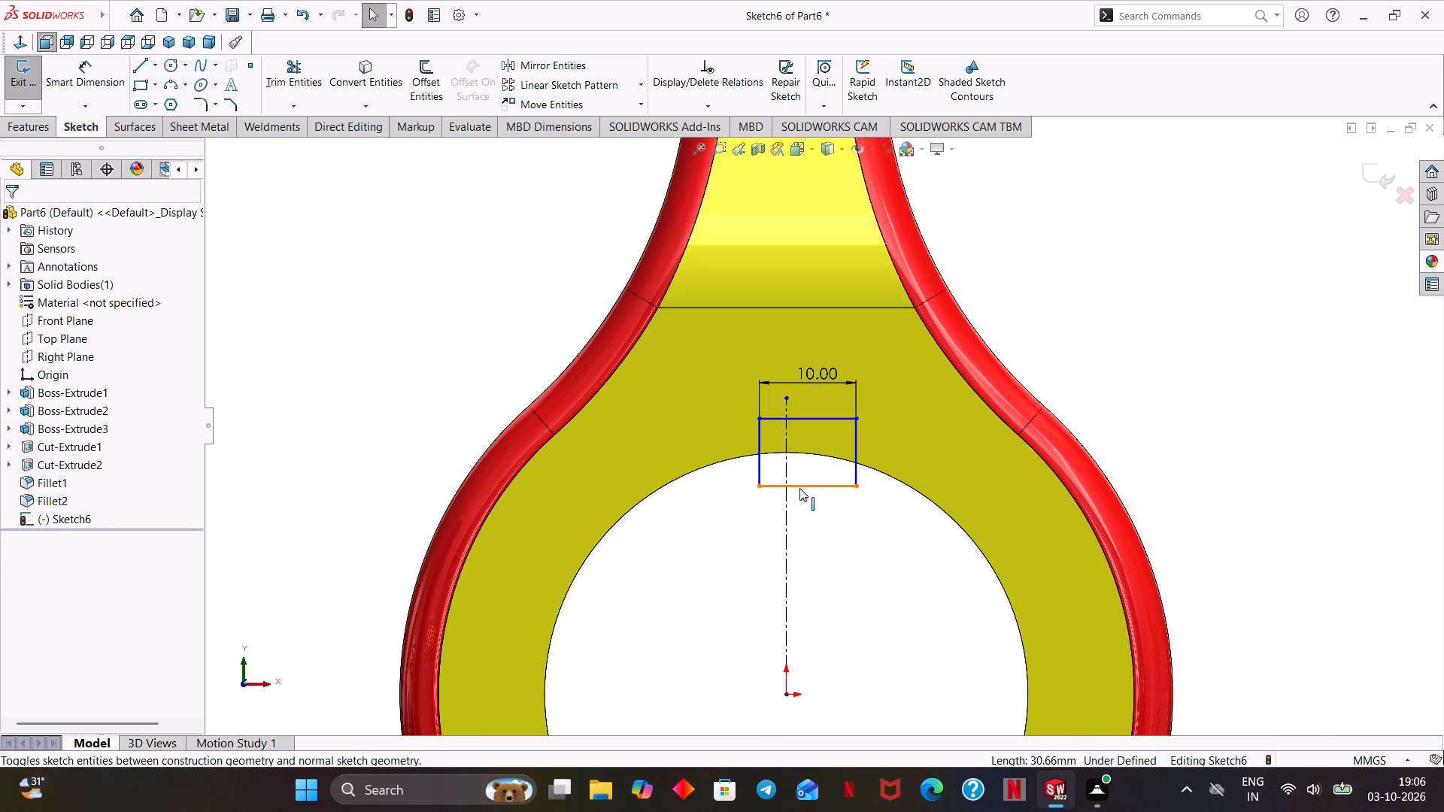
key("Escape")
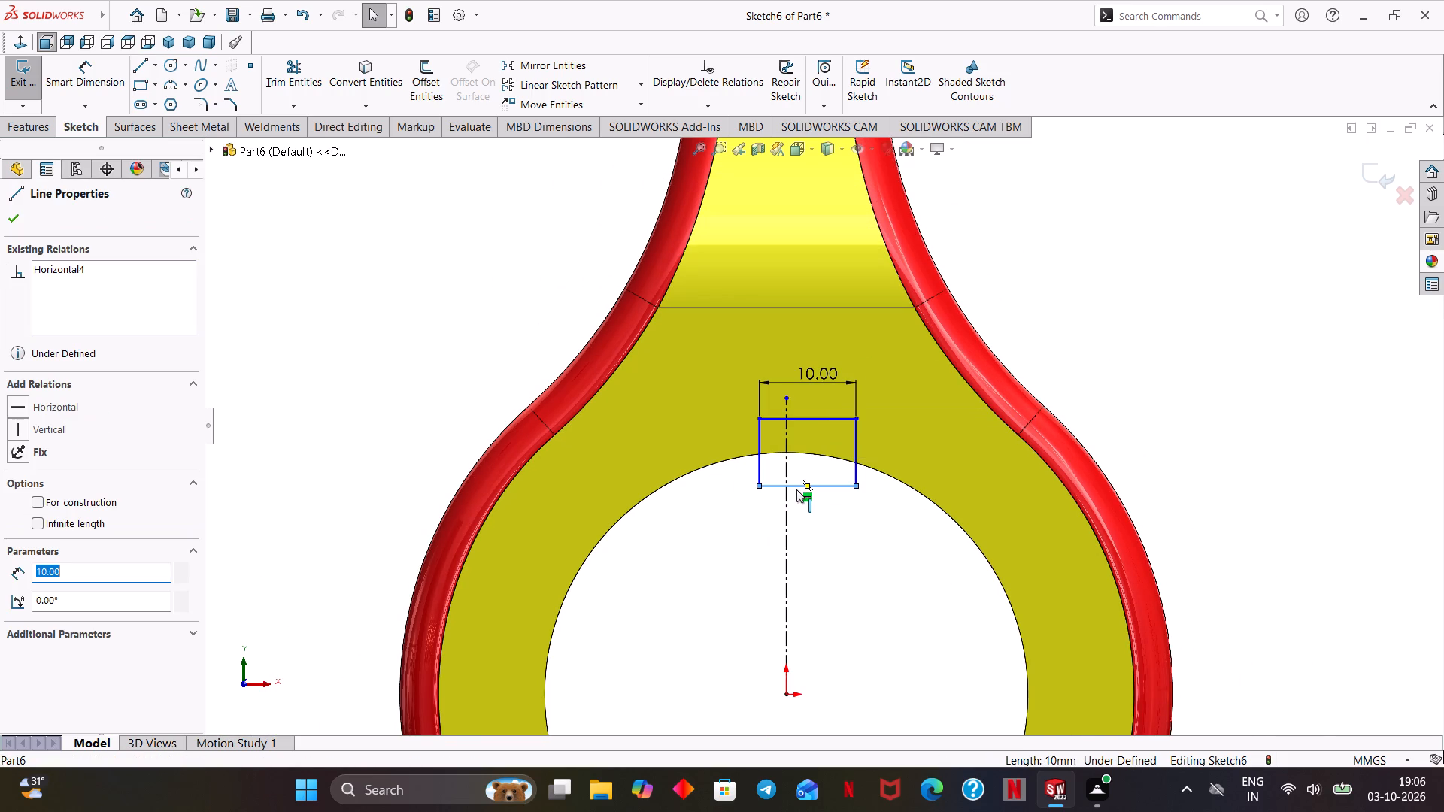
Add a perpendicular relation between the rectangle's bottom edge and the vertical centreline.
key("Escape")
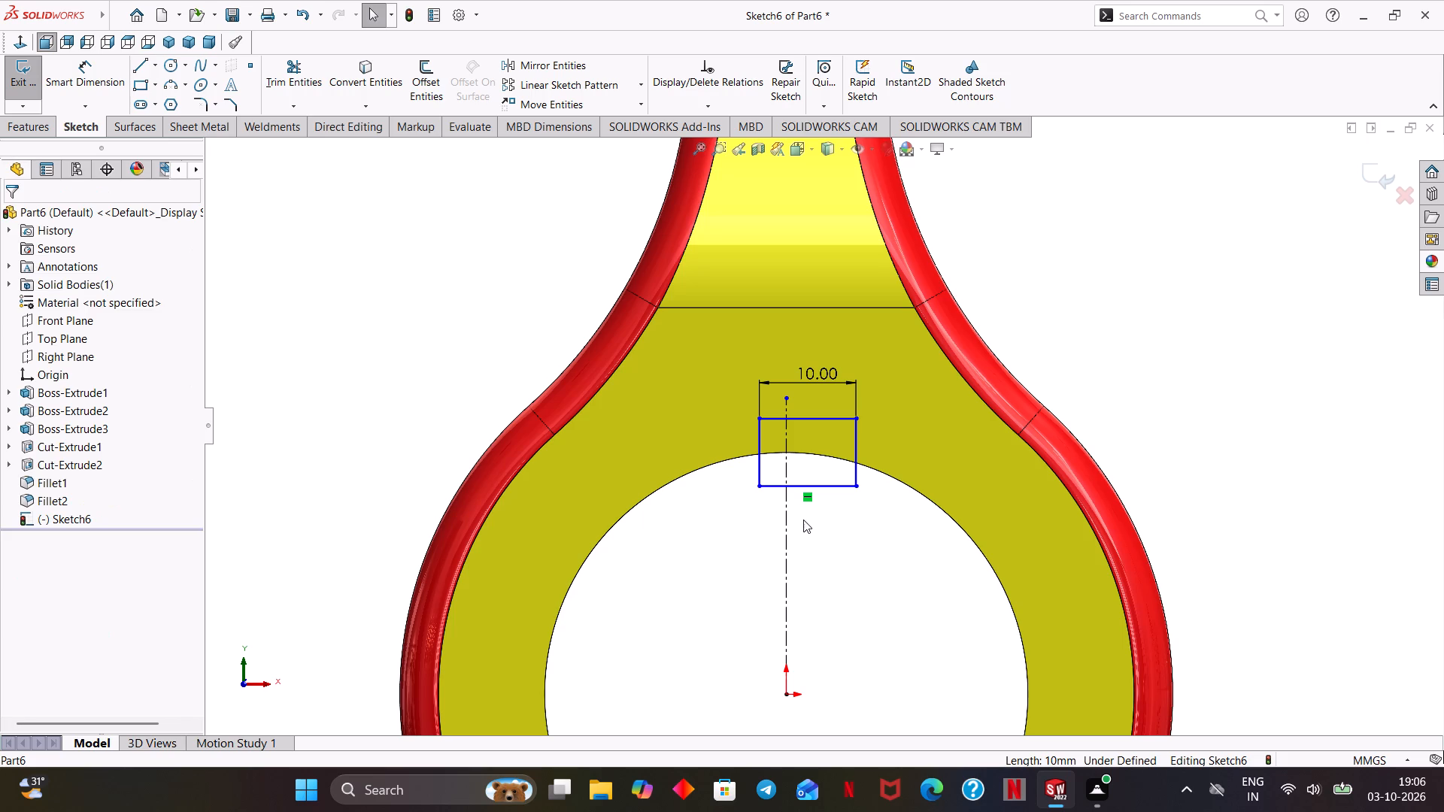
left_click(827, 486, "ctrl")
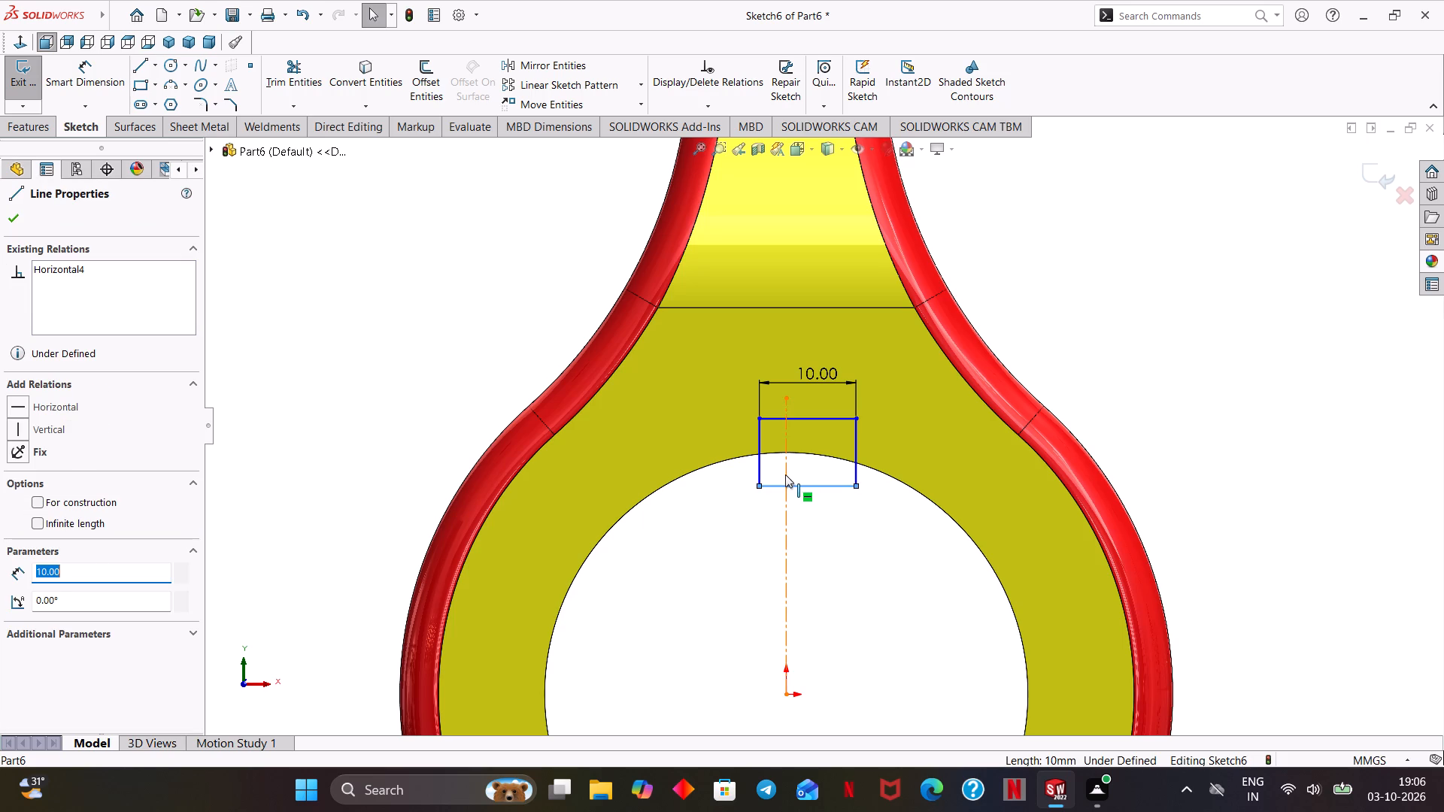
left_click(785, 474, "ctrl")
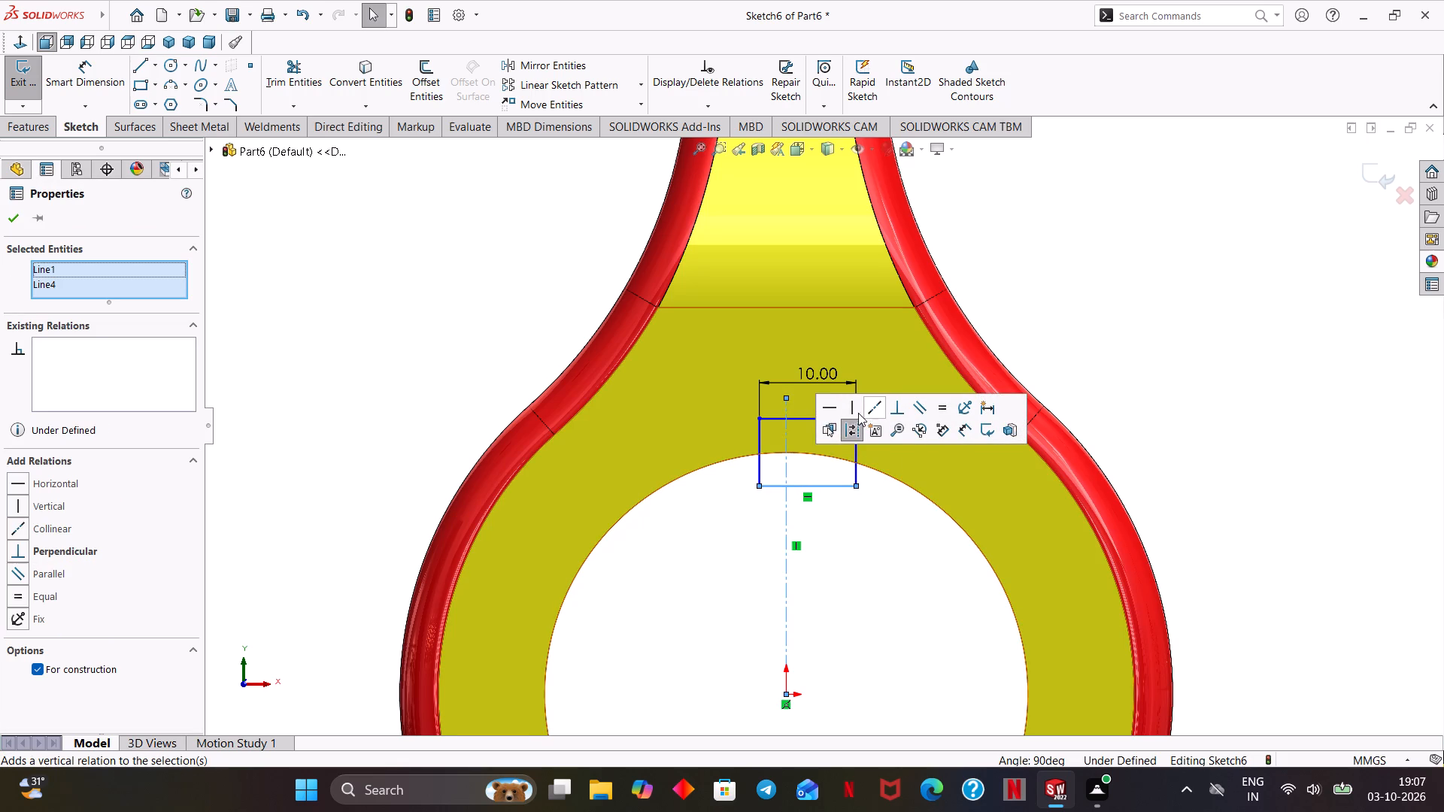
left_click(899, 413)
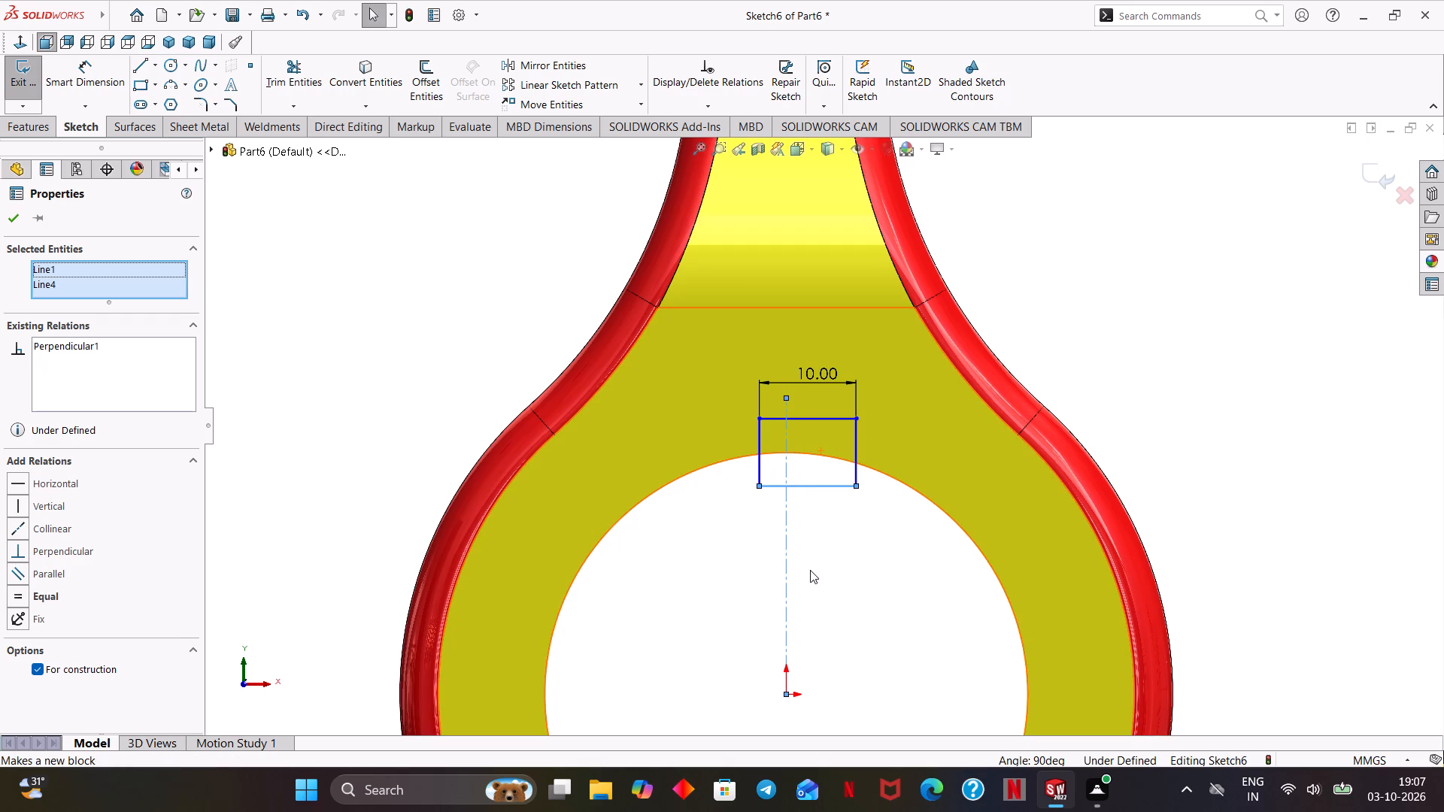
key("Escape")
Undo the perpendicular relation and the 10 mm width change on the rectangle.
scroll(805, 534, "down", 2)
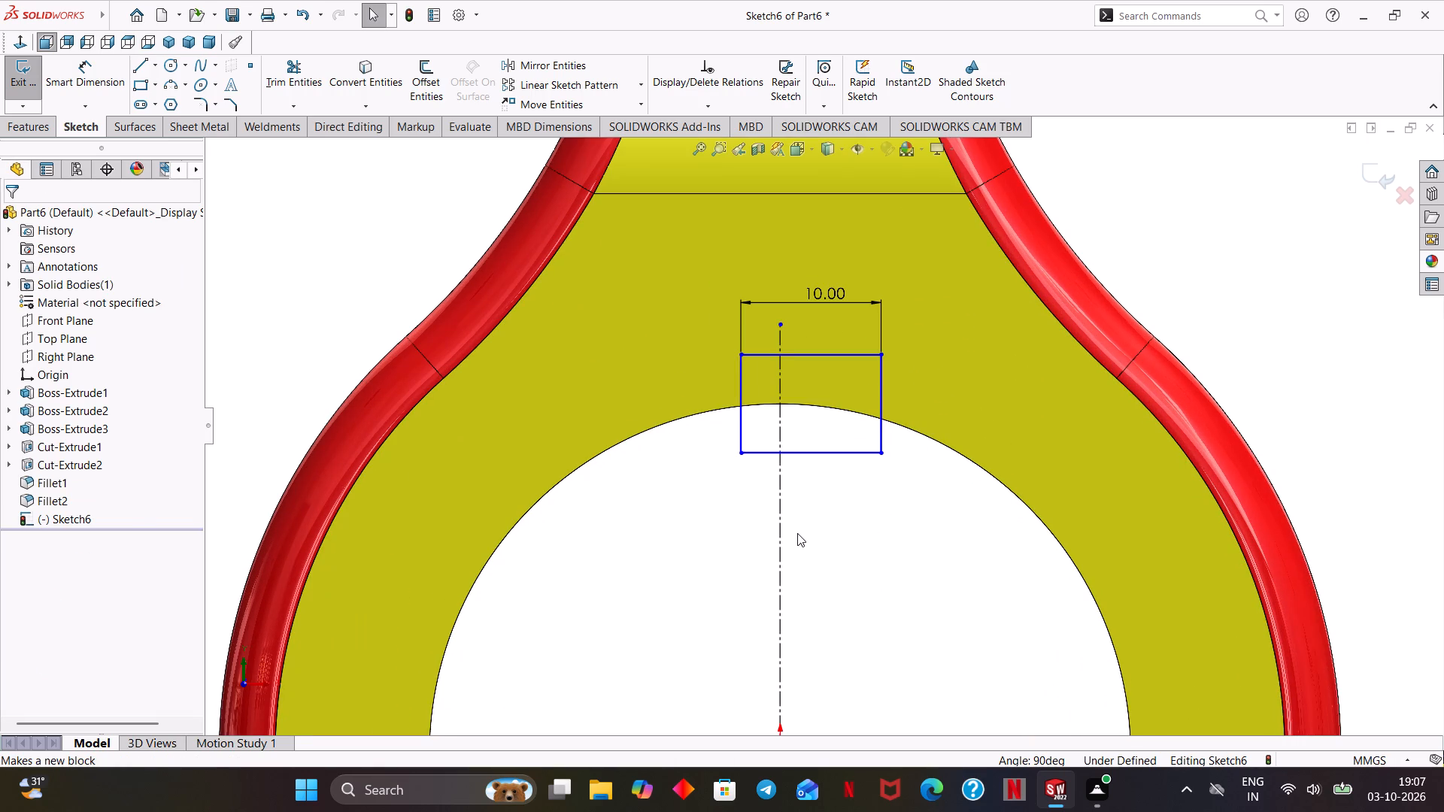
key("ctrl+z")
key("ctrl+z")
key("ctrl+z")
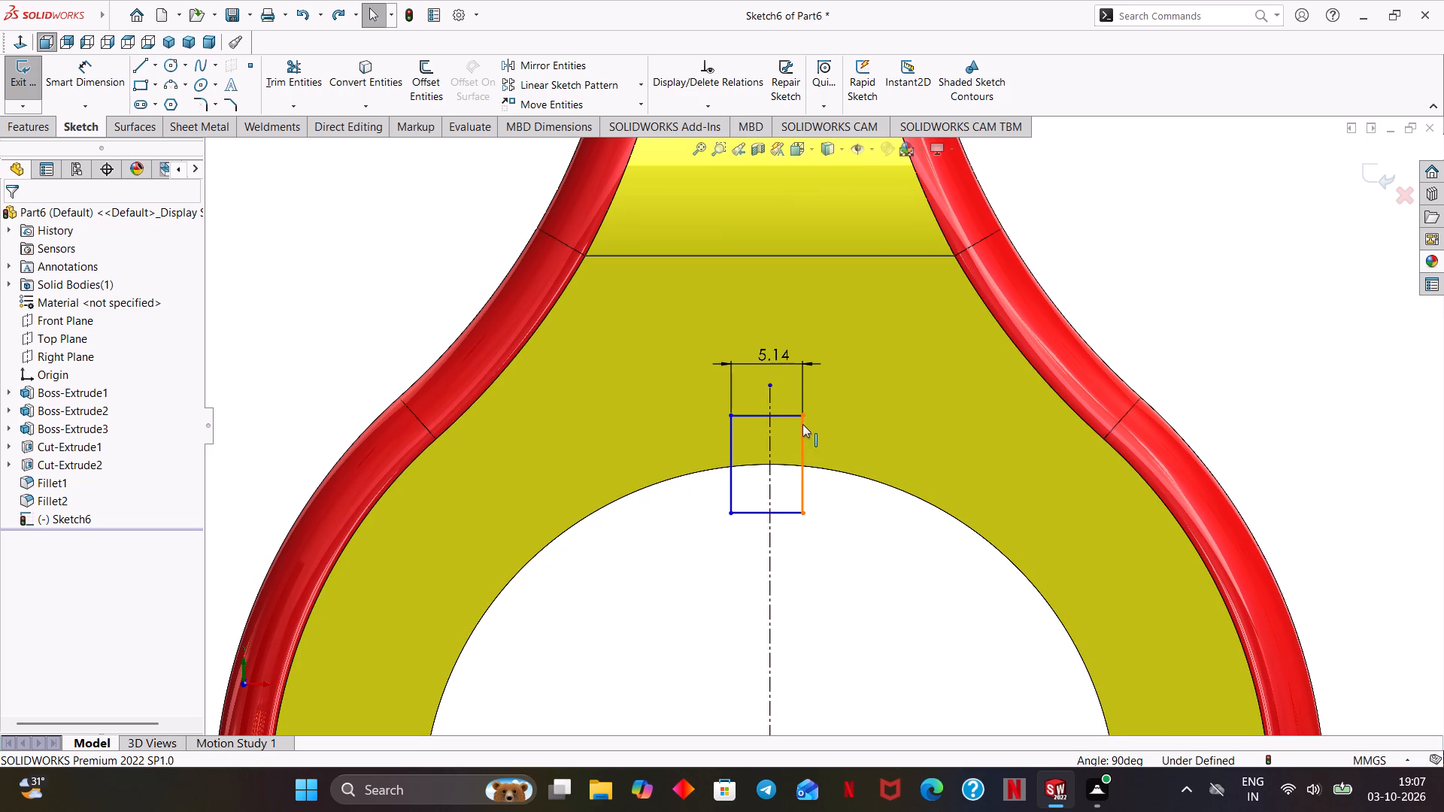
Shift the rectangle roughly evenly across the centreline and shorten the centreline to about 15 mm, clear below the rectangle.
left_click_drag(798, 414, 820, 412)
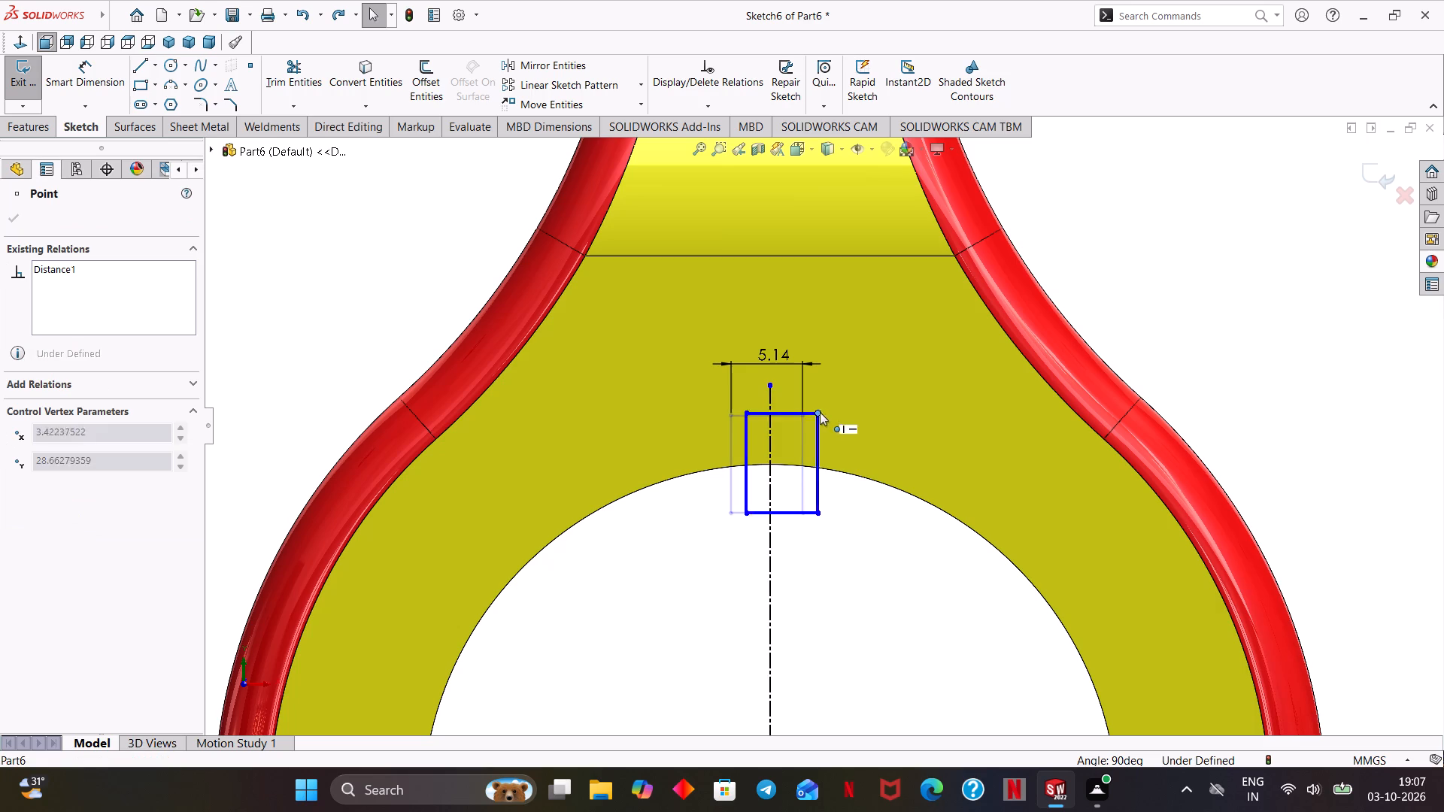
left_click_drag(820, 412, 808, 414)
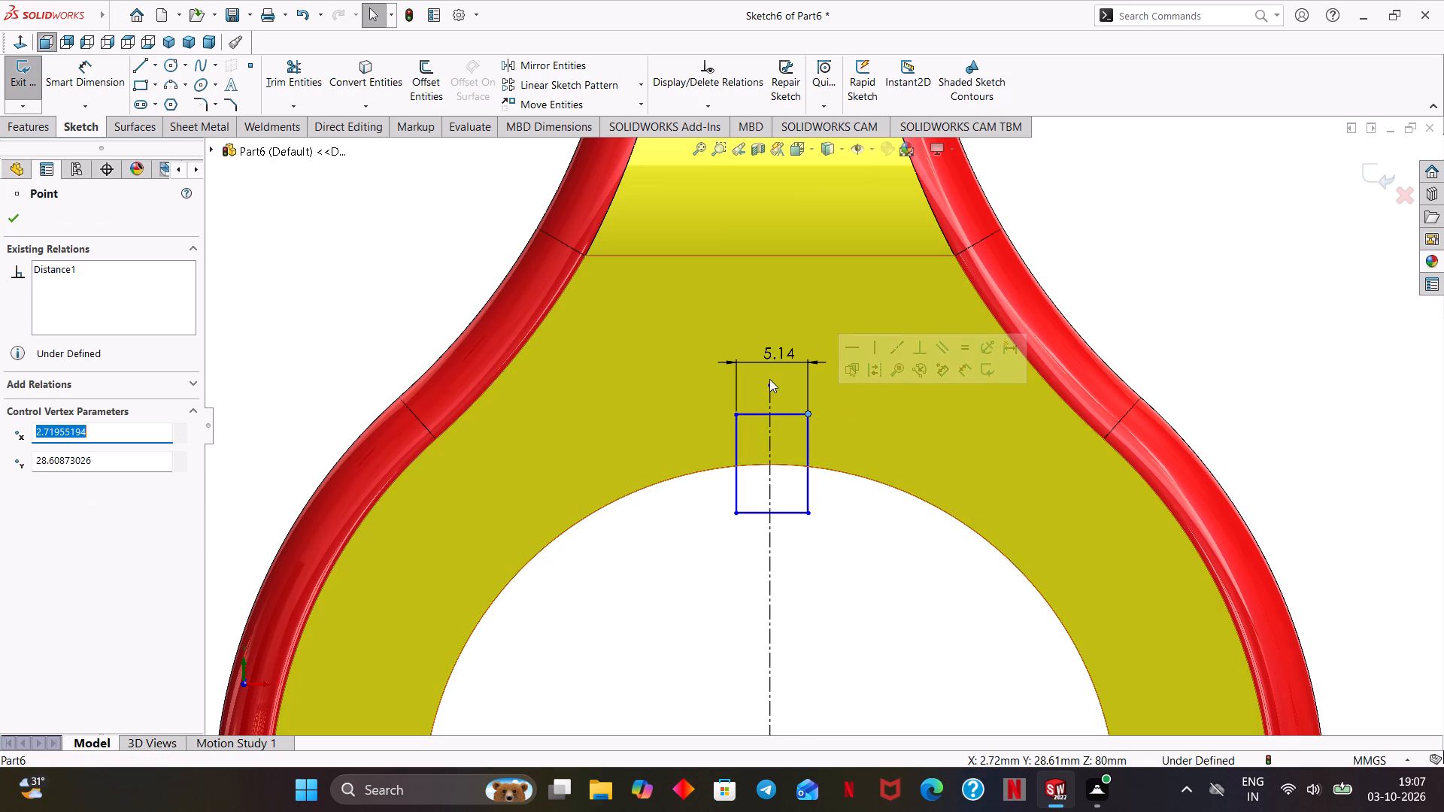
left_click_drag(767, 382, 771, 598)
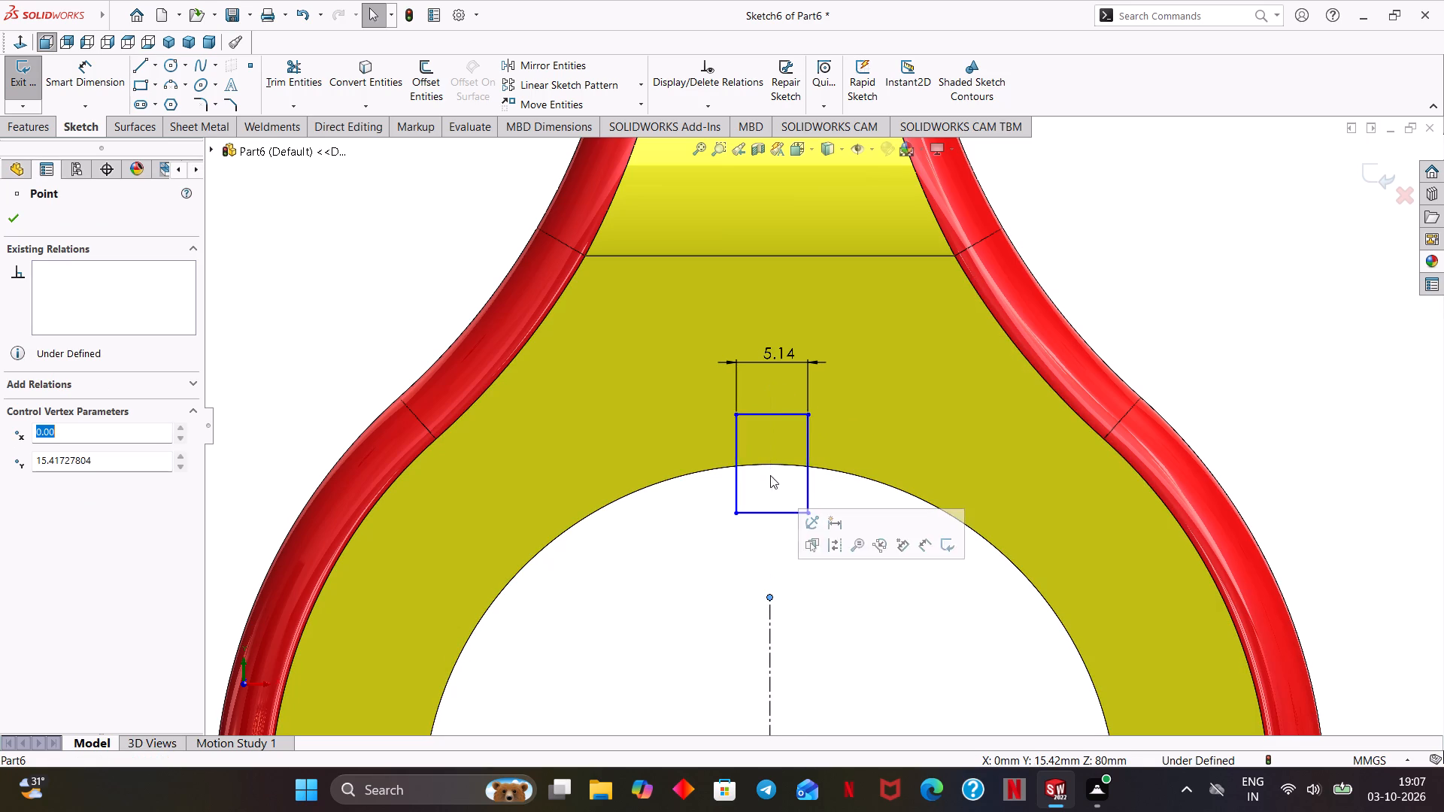
Set the rectangle's width dimension to 10 mm.
double_click(768, 351)
type("10")
key("Return")
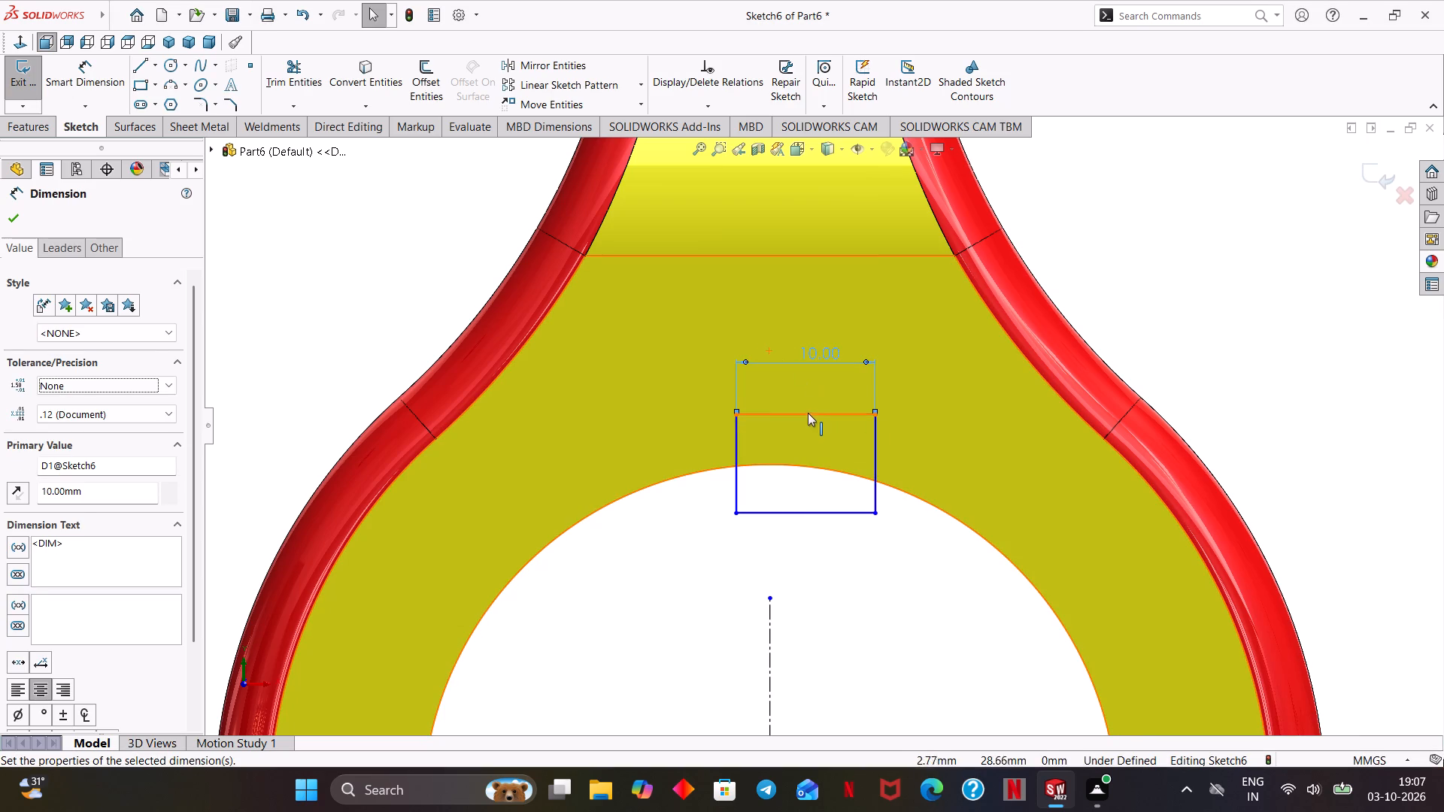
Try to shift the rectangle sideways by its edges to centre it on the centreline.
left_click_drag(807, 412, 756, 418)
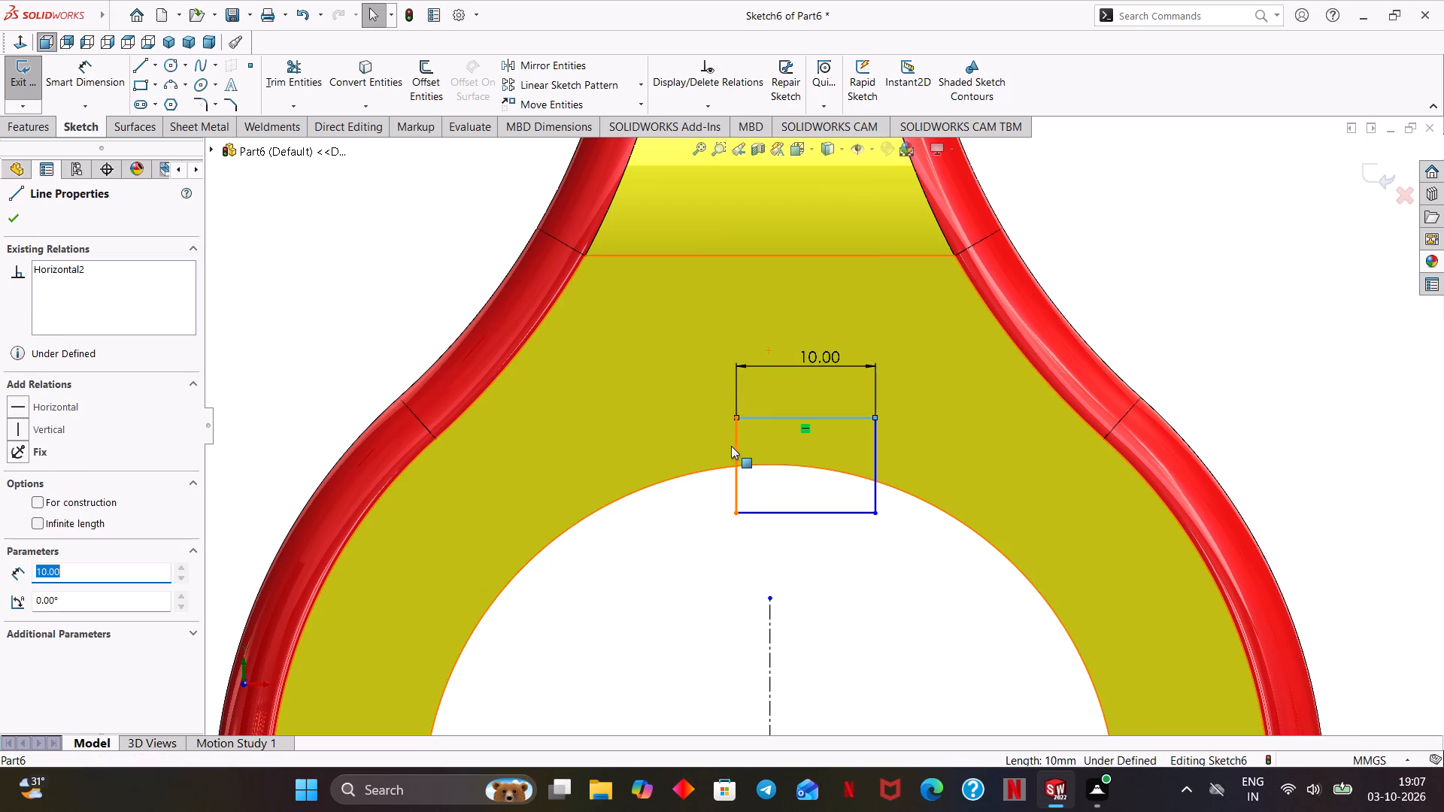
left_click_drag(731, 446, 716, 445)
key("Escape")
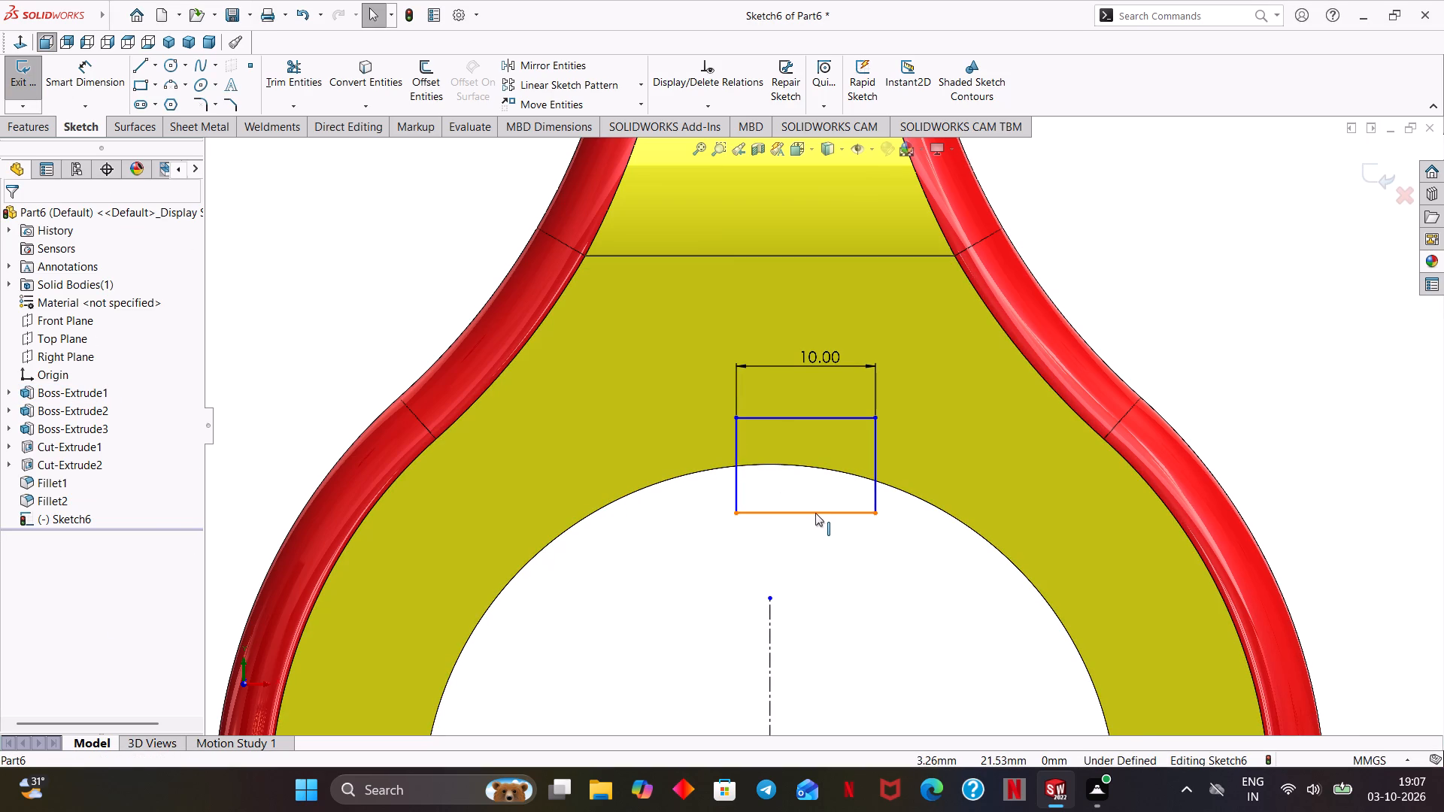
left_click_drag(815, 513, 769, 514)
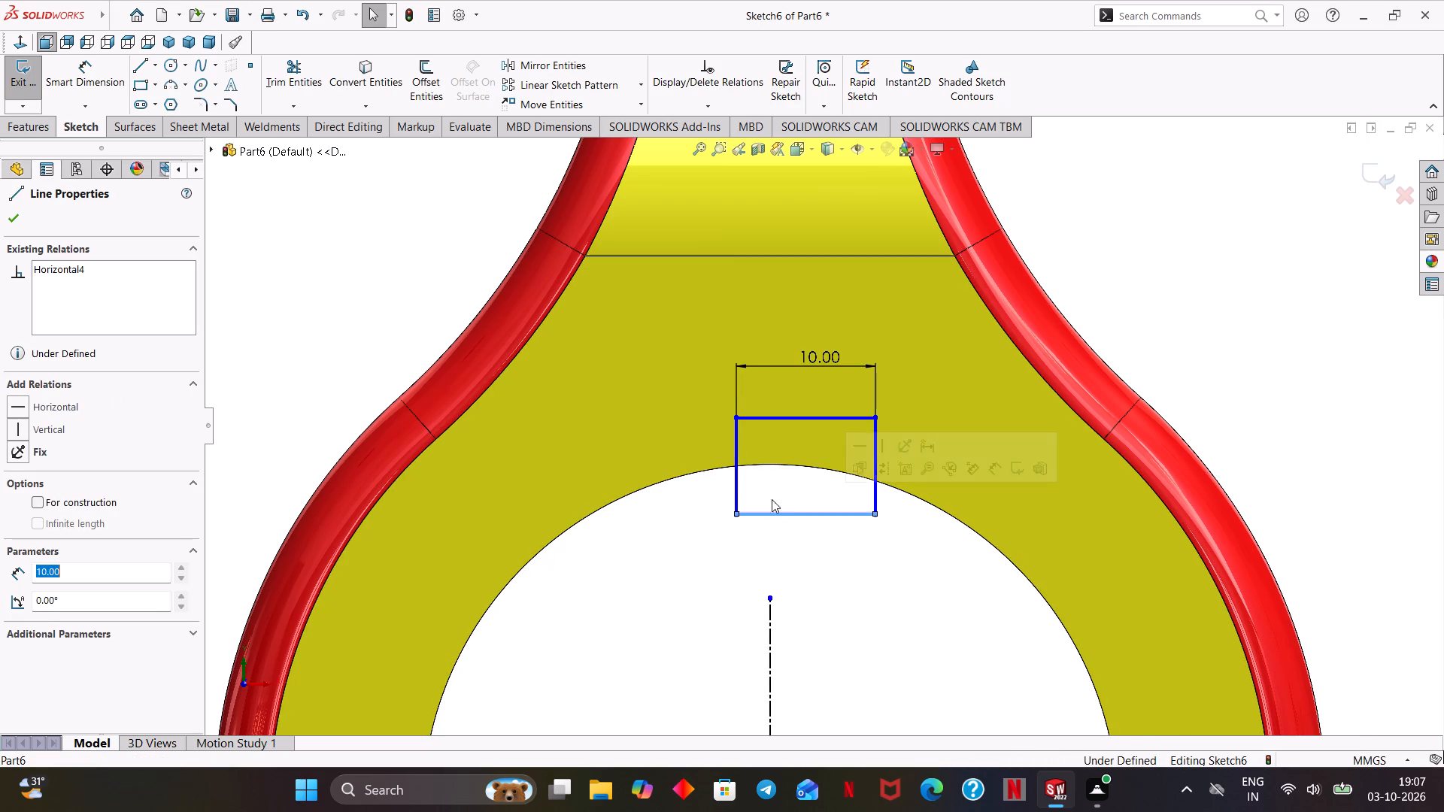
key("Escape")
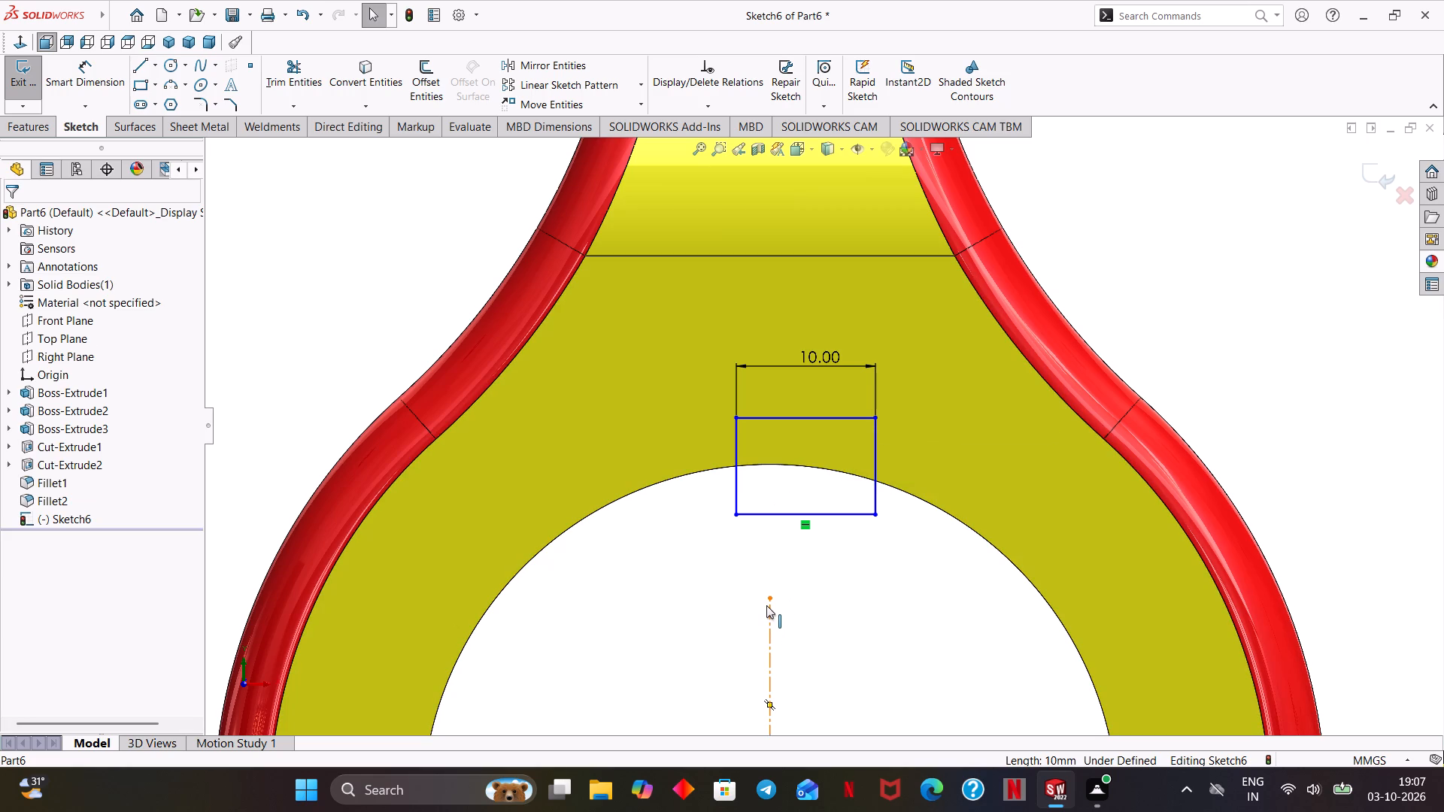
Move the centreline's upper endpoint onto the rectangle's bottom edge and constrain it with a midpoint relation to that edge.
left_click_drag(772, 598, 774, 516)
key("Escape")
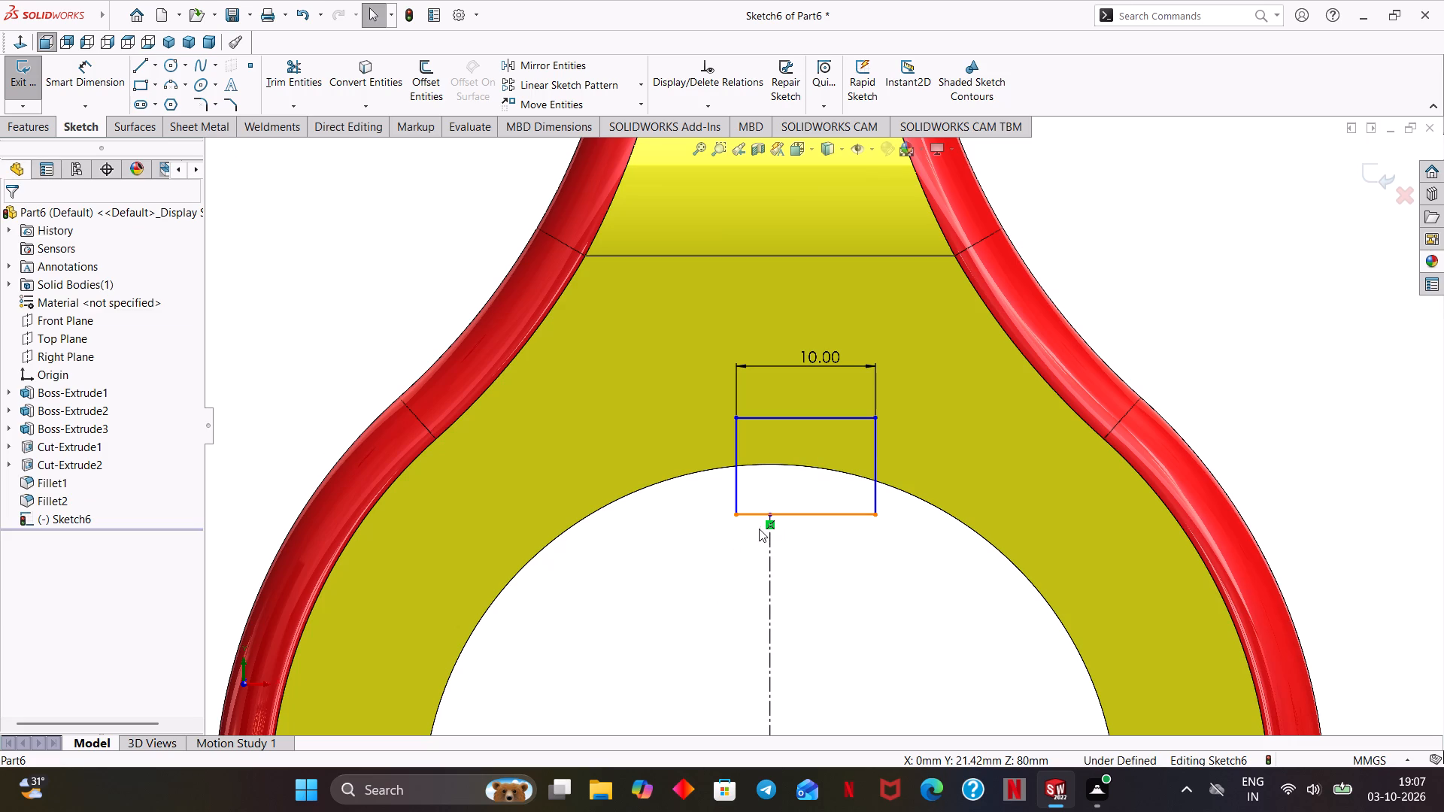
left_click(767, 514, "shift")
left_click(780, 512, "shift")
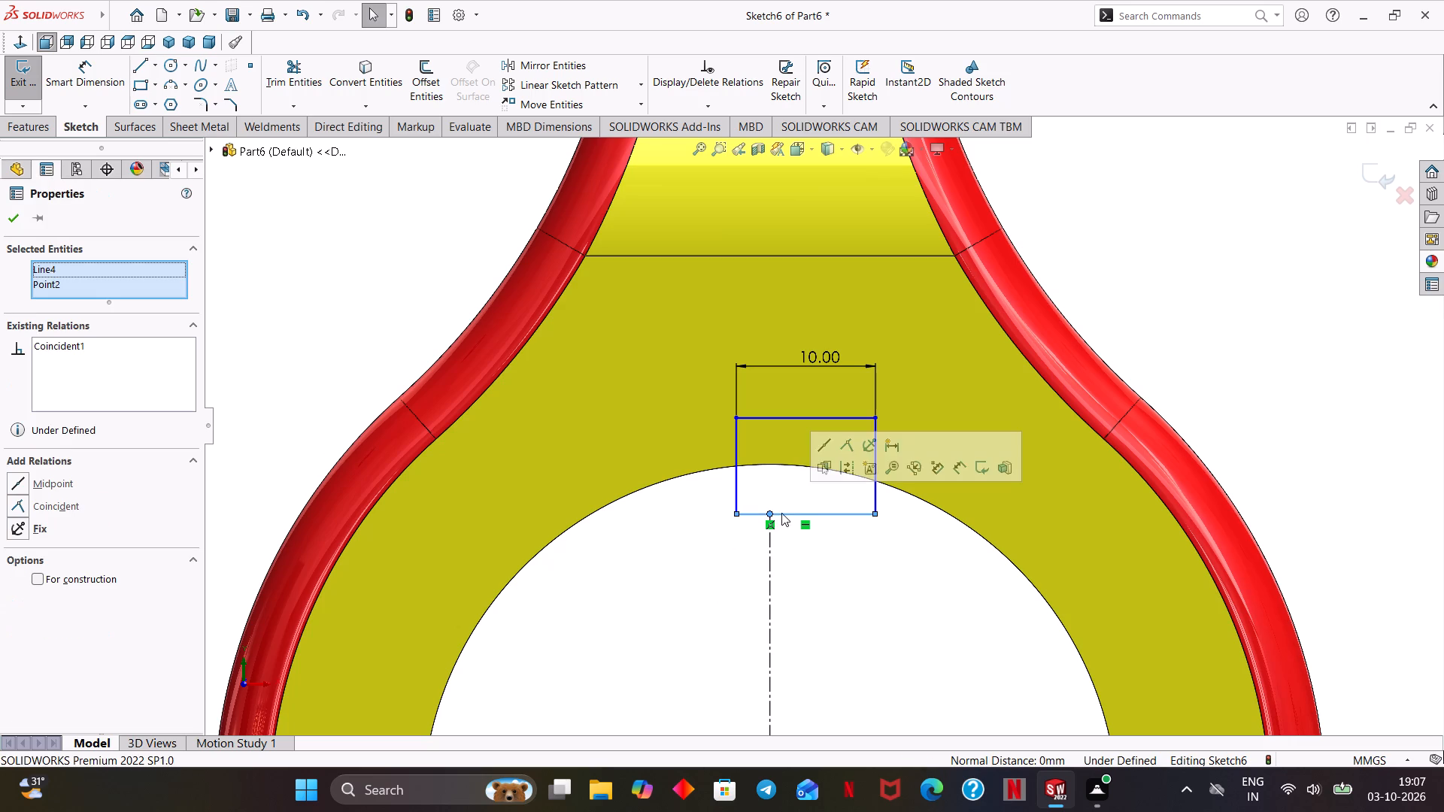
left_click(821, 447)
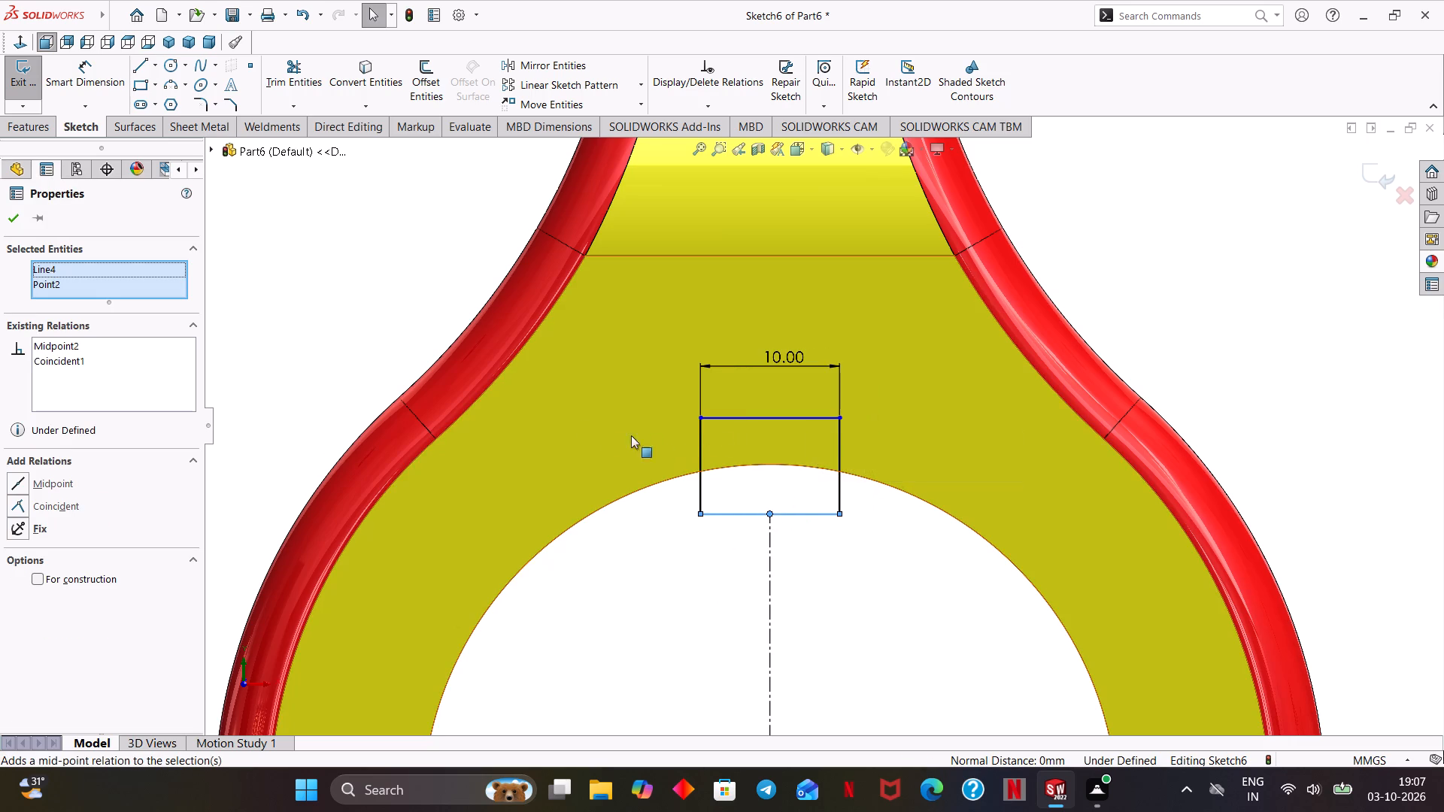
left_click(23, 215)
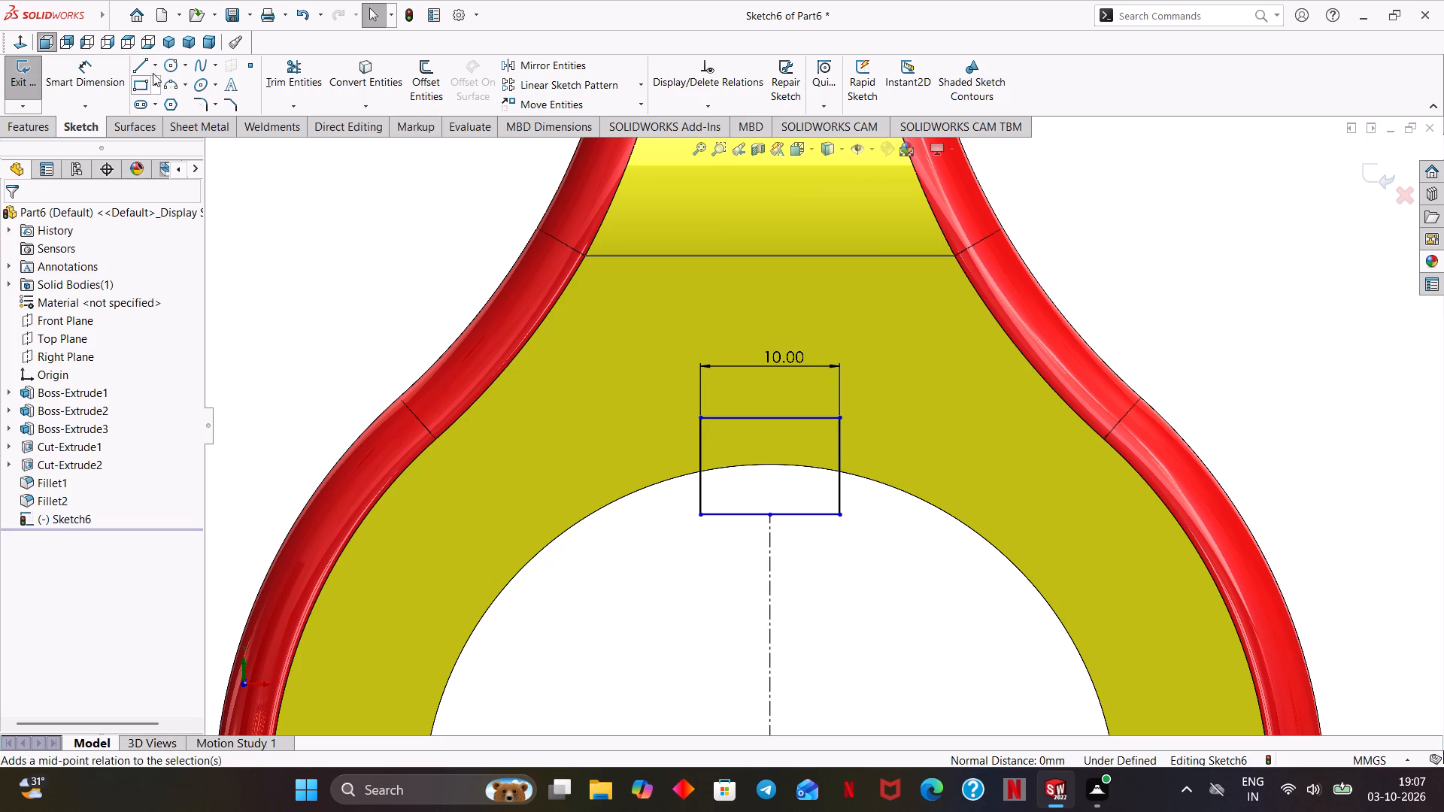
Draw a vertical centreline about 9.4 mm long upward from the midpoint of the rectangle's bottom edge, past its top edge.
left_click(158, 65)
key("Escape")
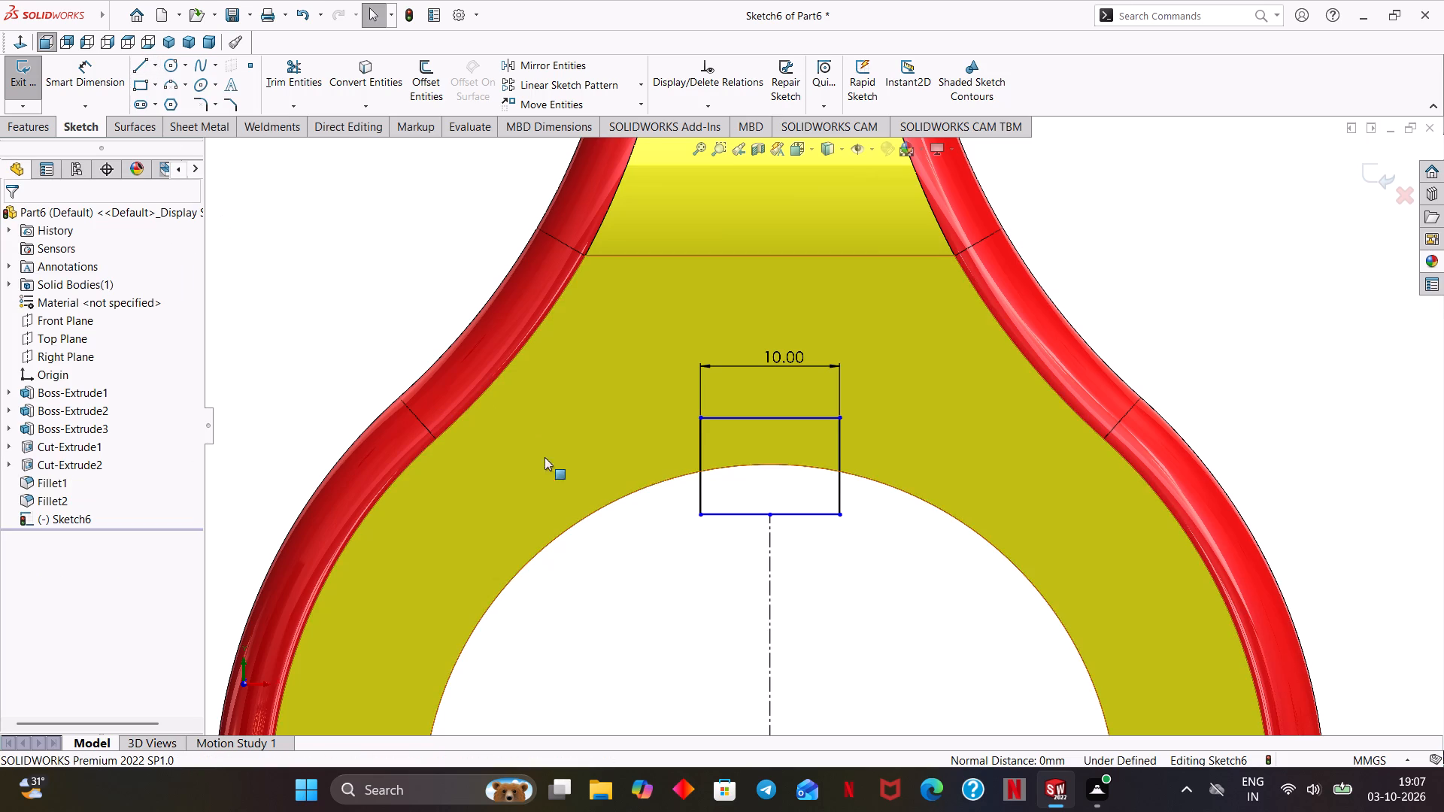
left_click(769, 512)
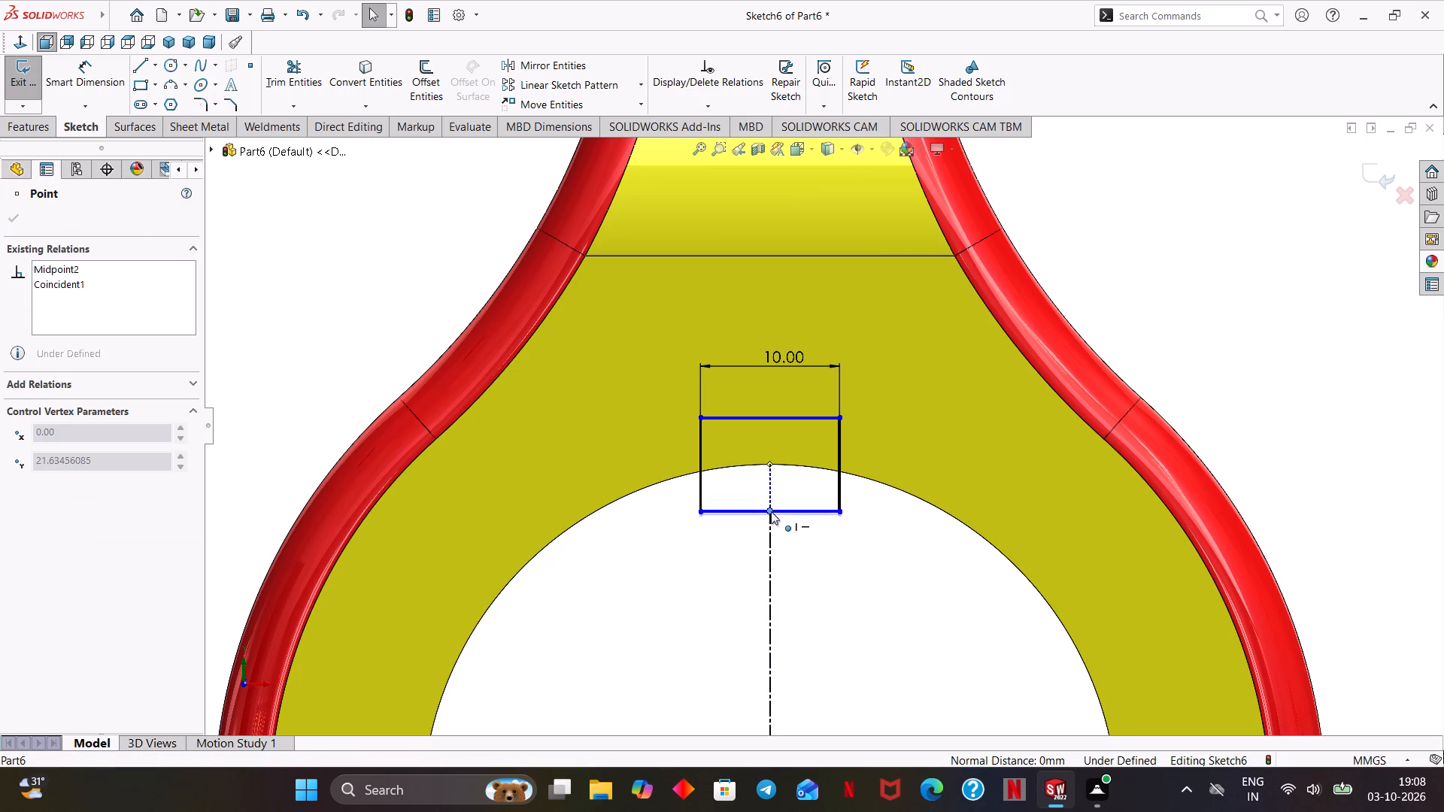
left_click(158, 68)
left_click(171, 108)
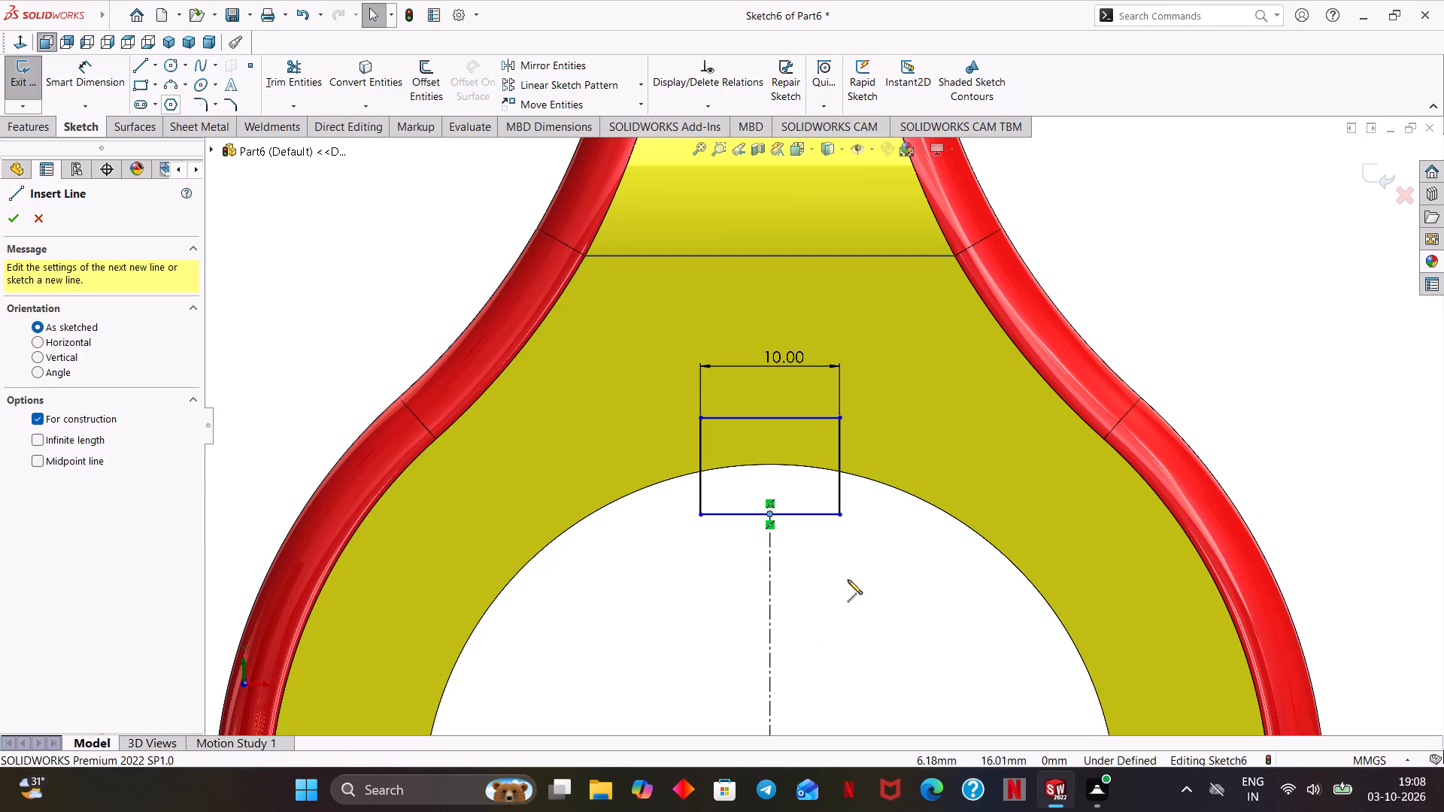
left_click(767, 515)
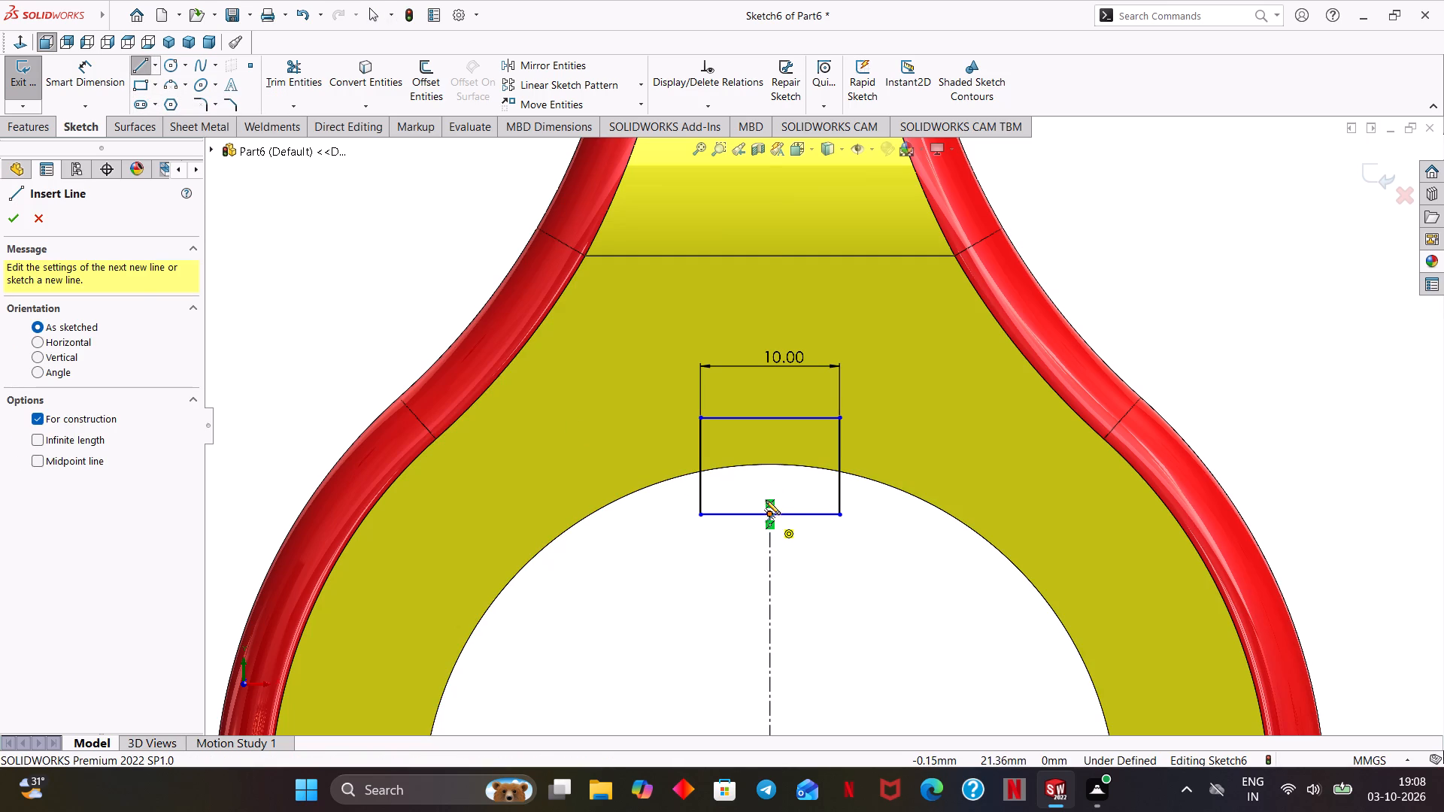
left_click(767, 384)
right_click(778, 385)
left_click(809, 392)
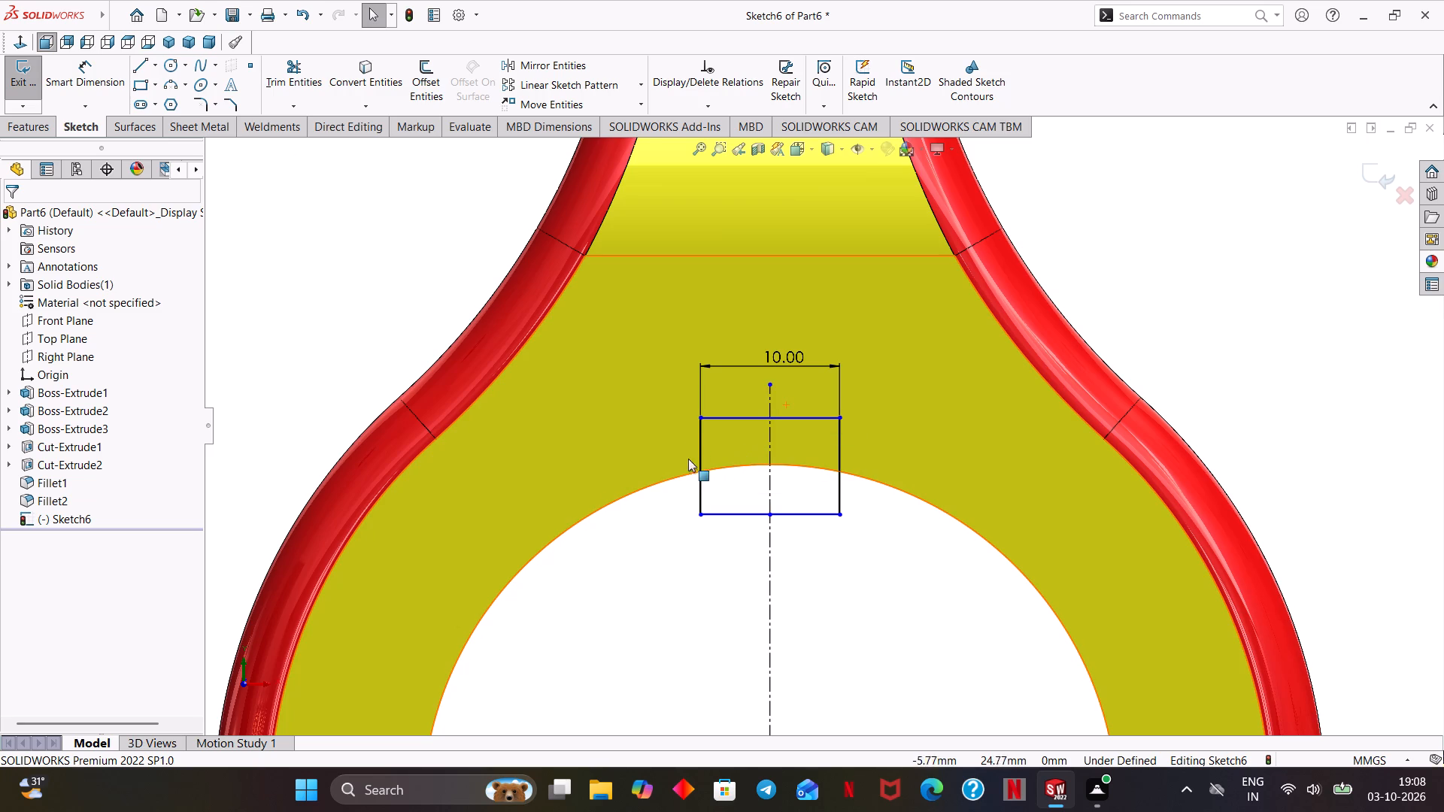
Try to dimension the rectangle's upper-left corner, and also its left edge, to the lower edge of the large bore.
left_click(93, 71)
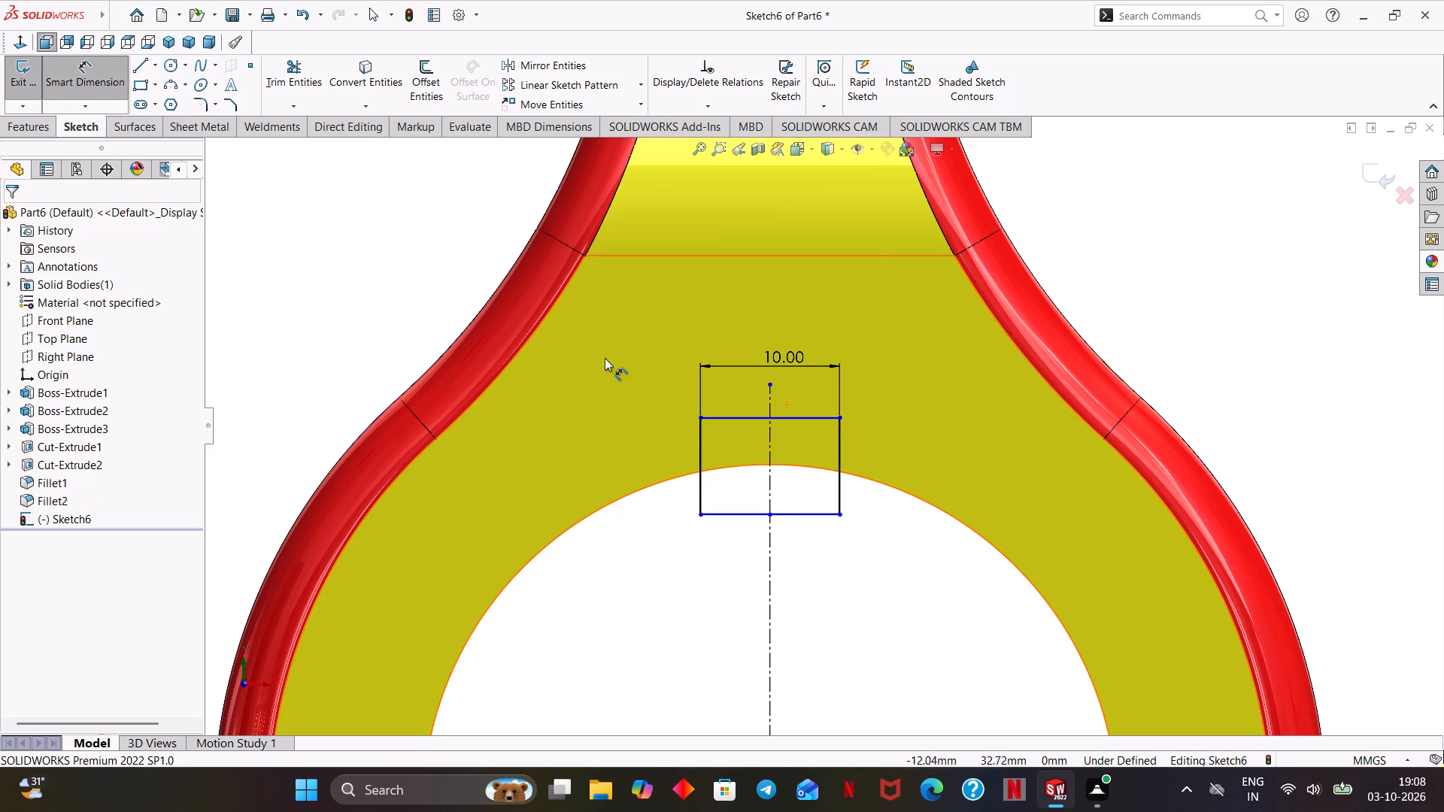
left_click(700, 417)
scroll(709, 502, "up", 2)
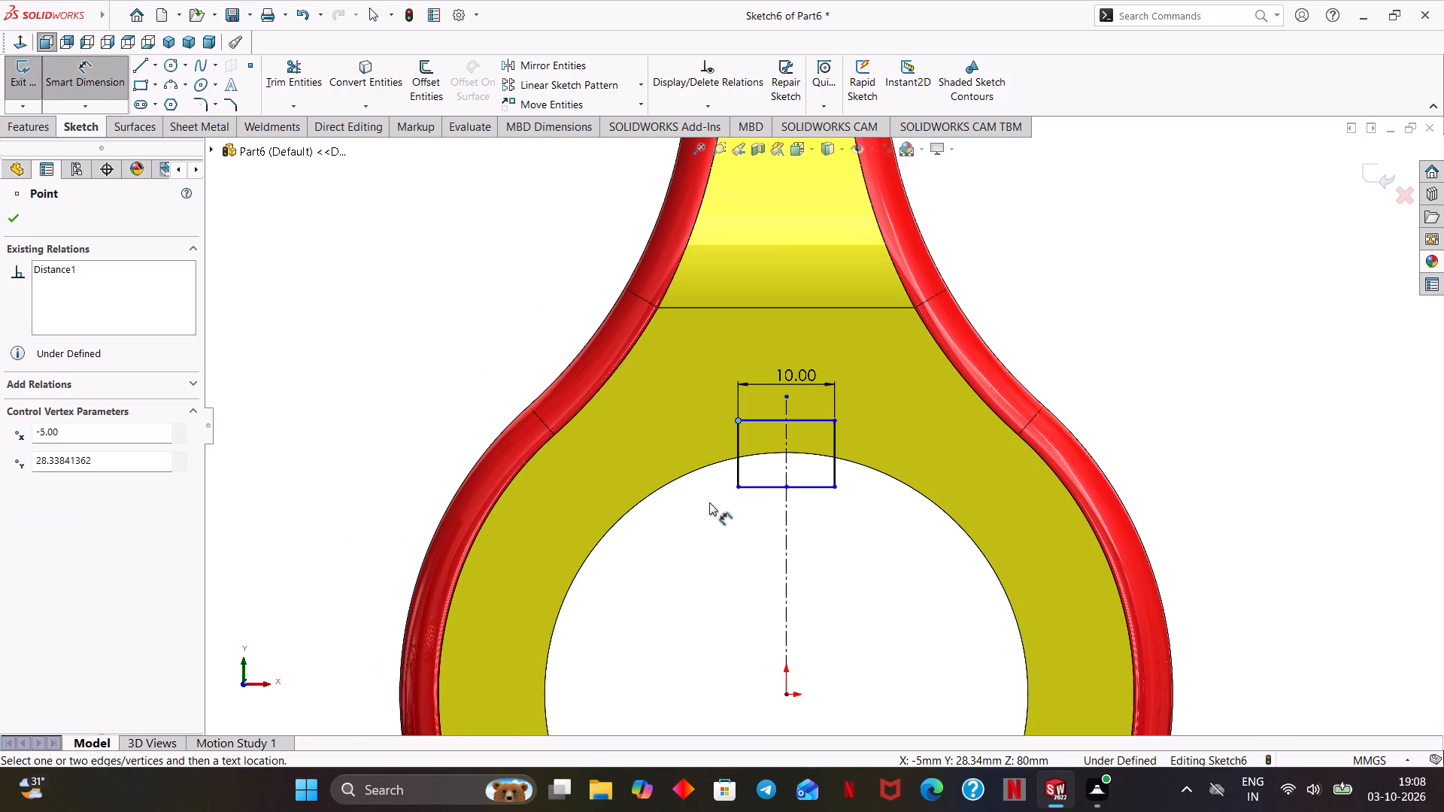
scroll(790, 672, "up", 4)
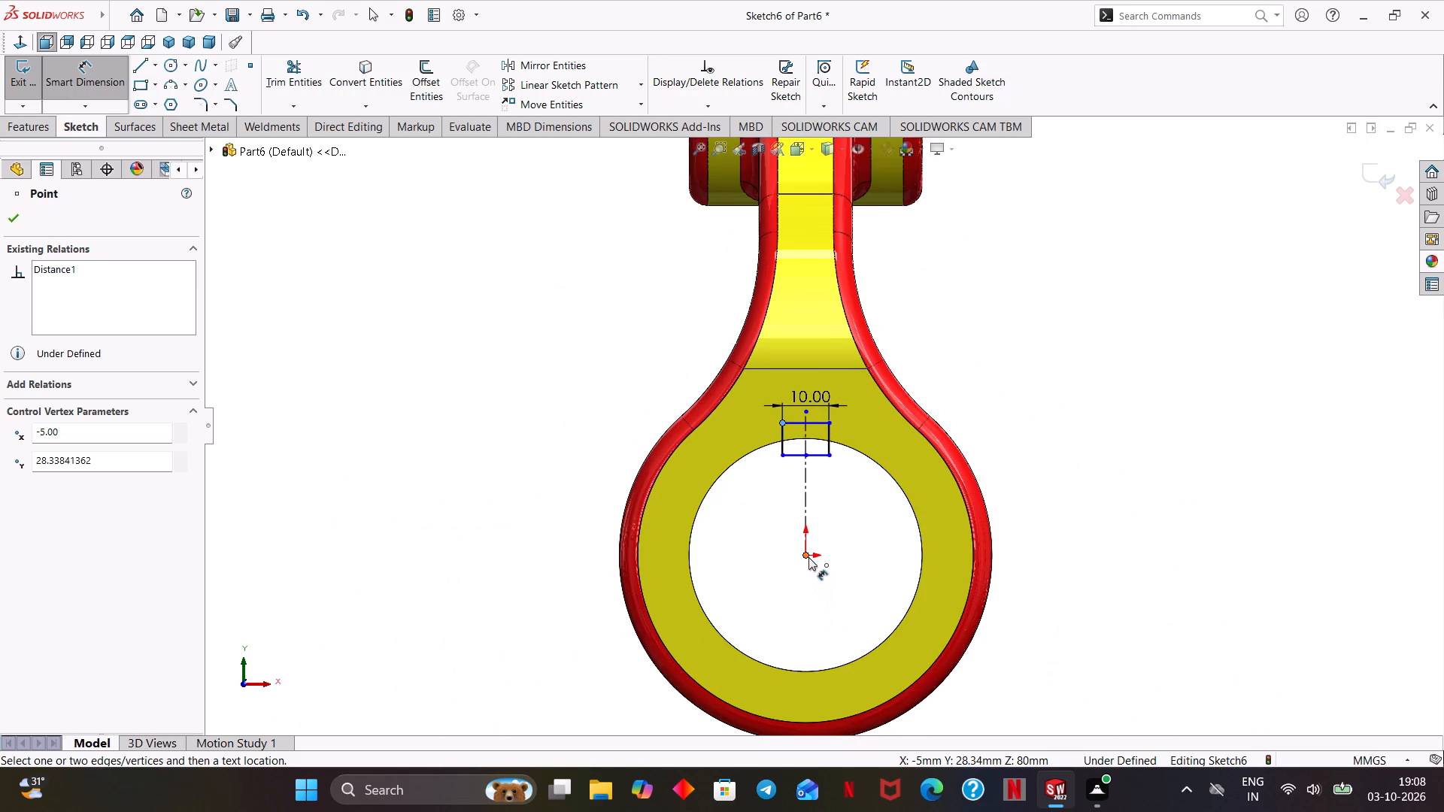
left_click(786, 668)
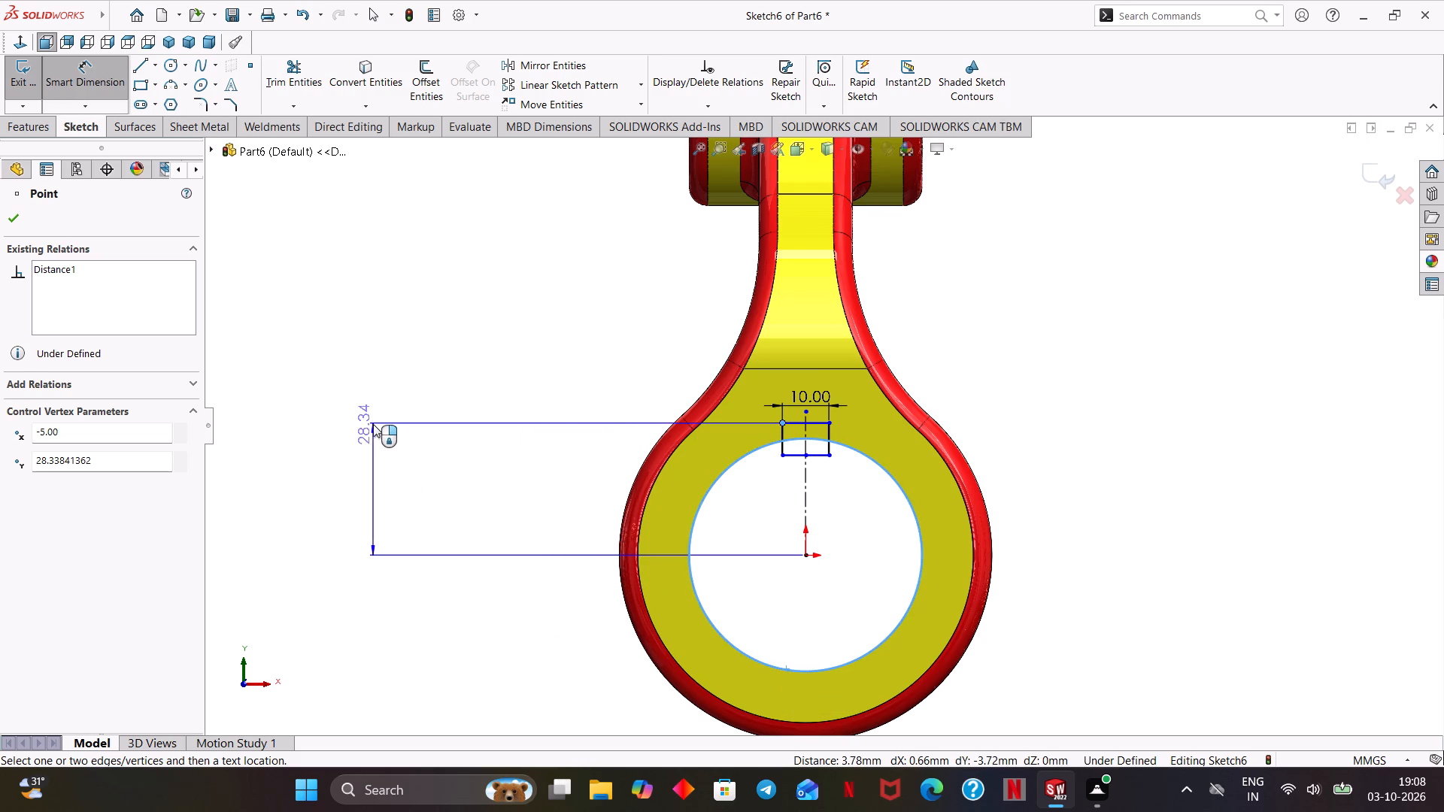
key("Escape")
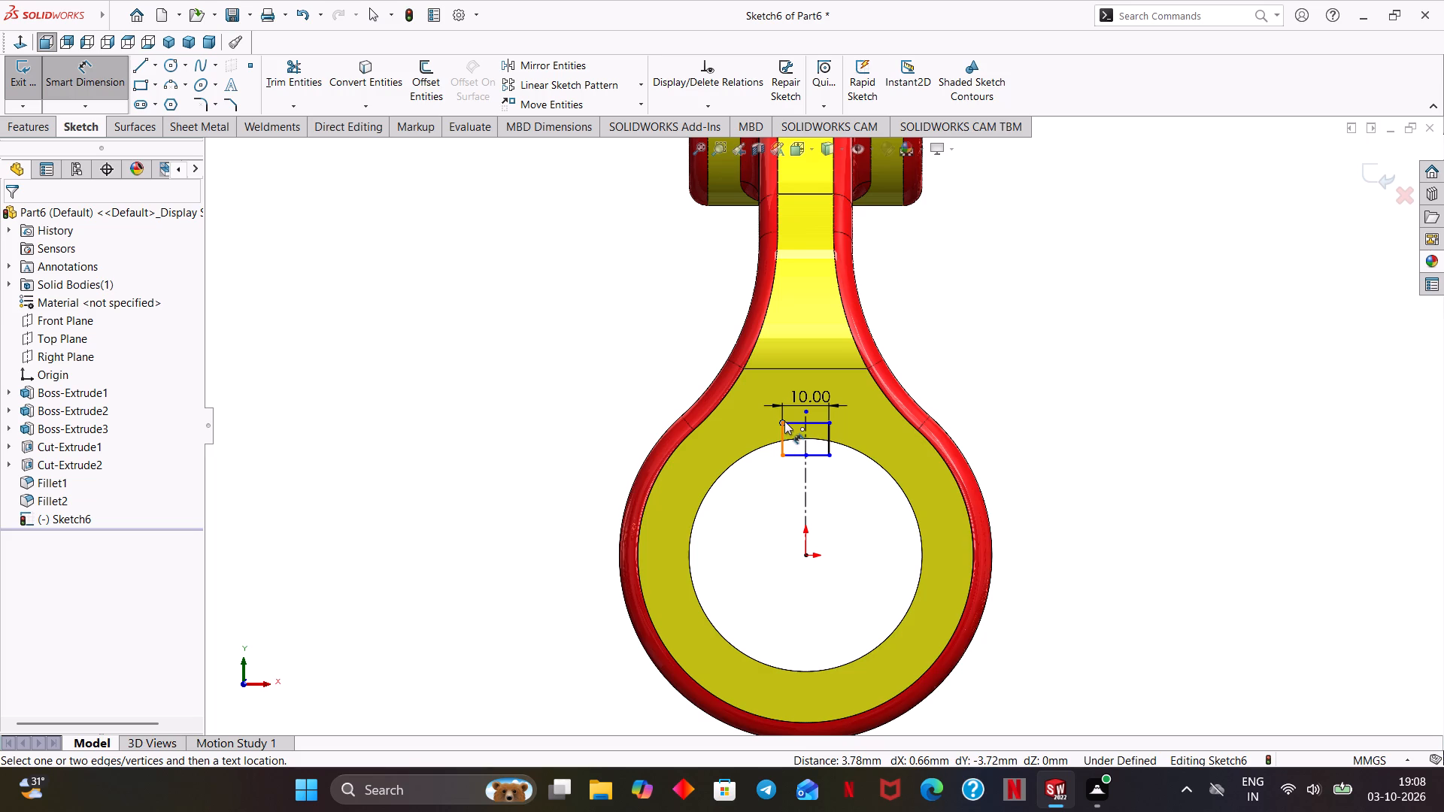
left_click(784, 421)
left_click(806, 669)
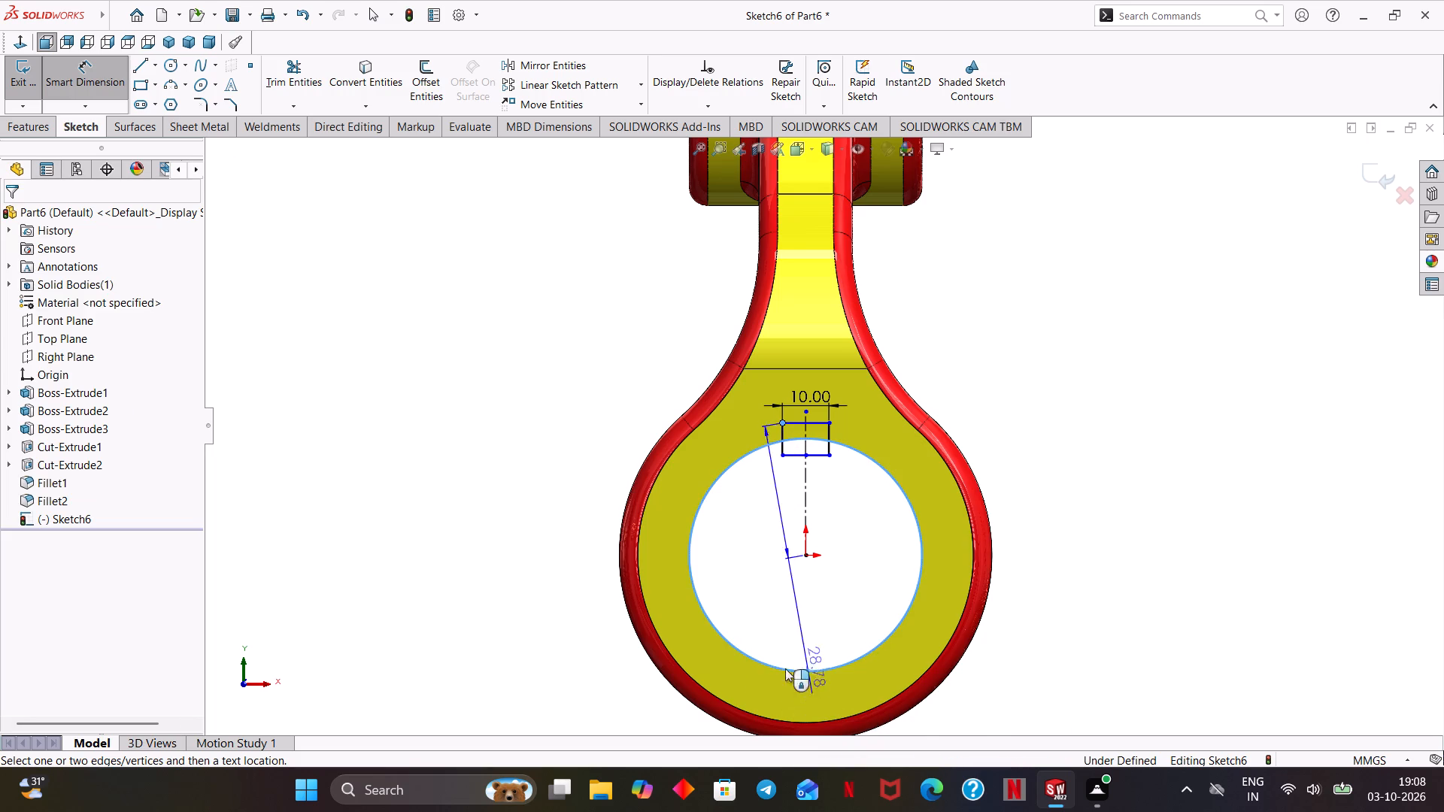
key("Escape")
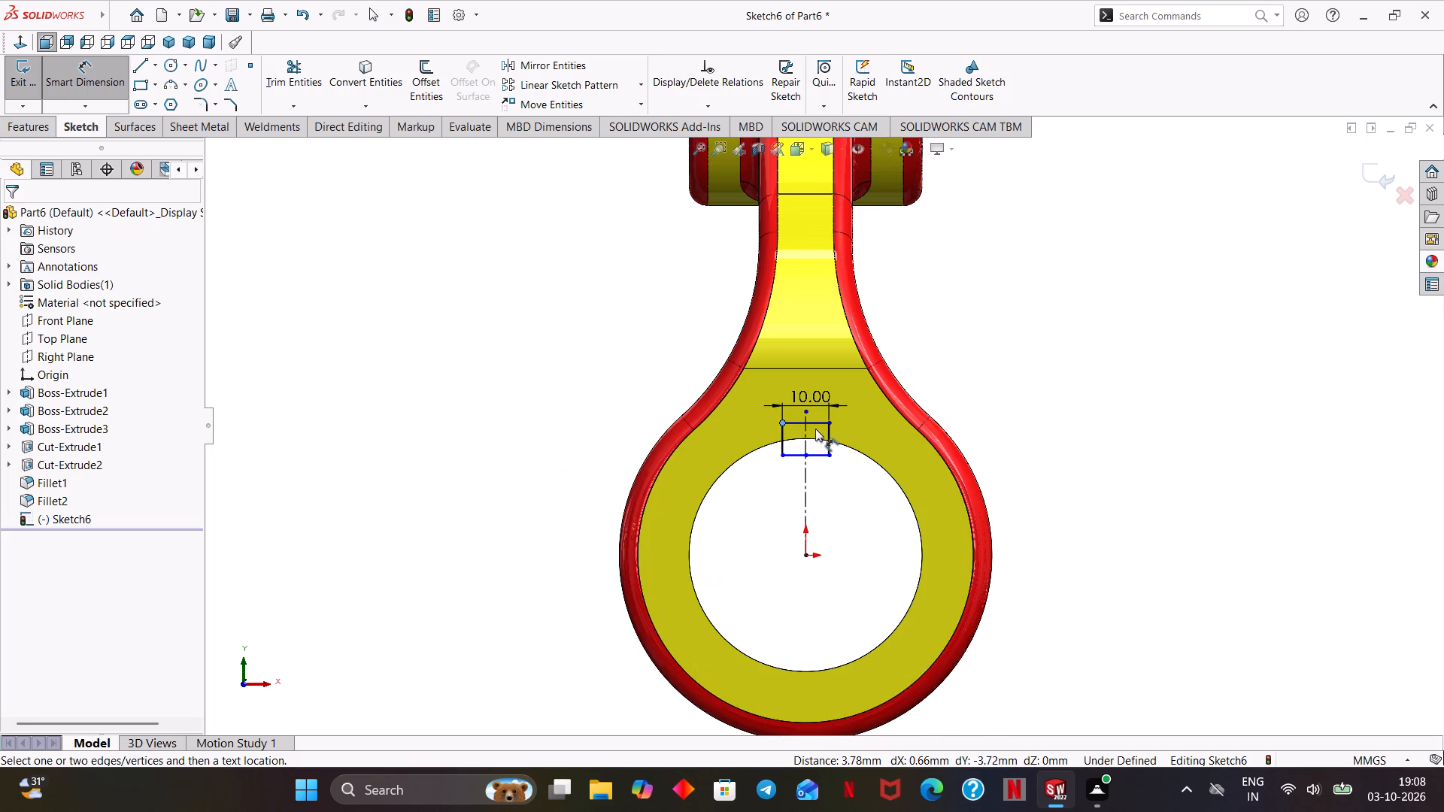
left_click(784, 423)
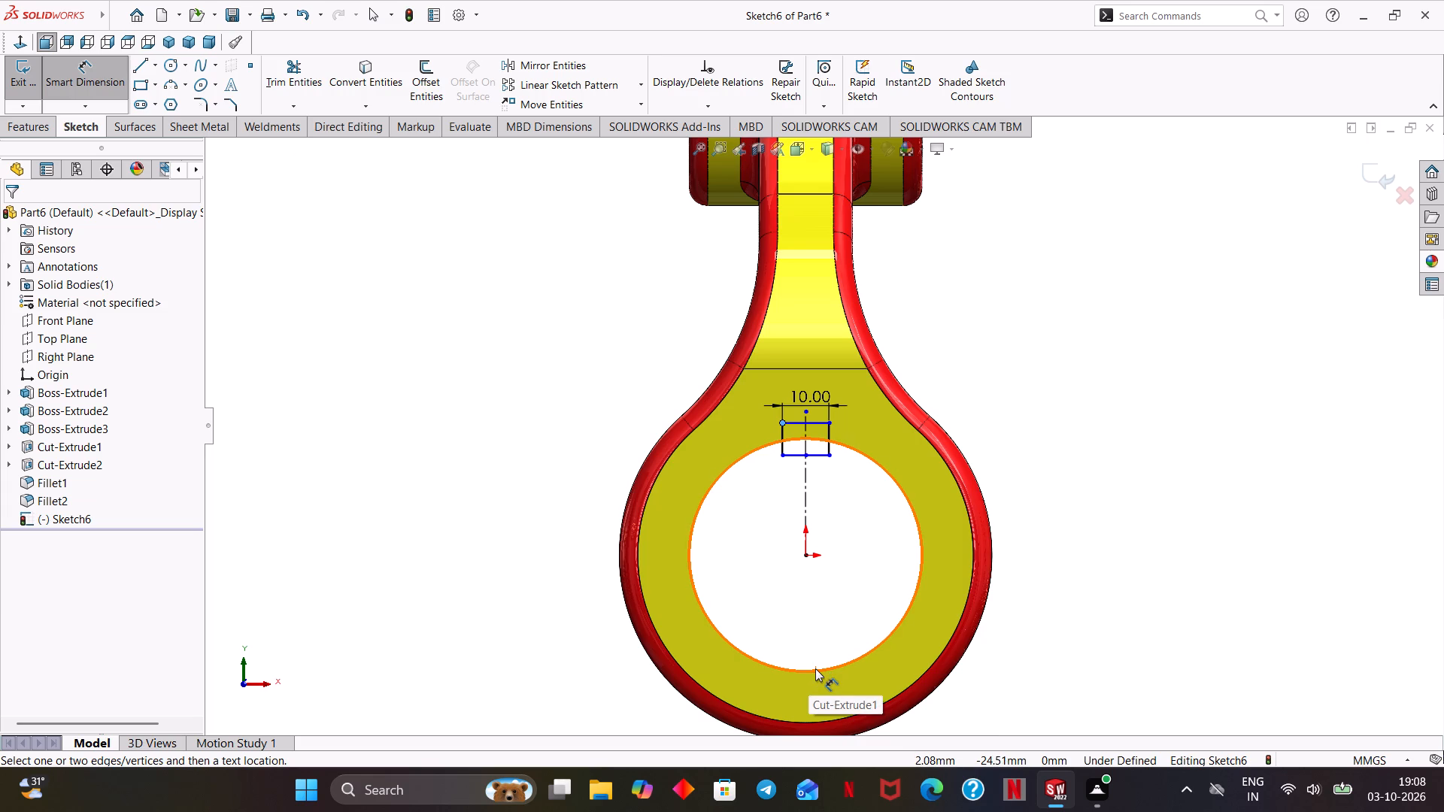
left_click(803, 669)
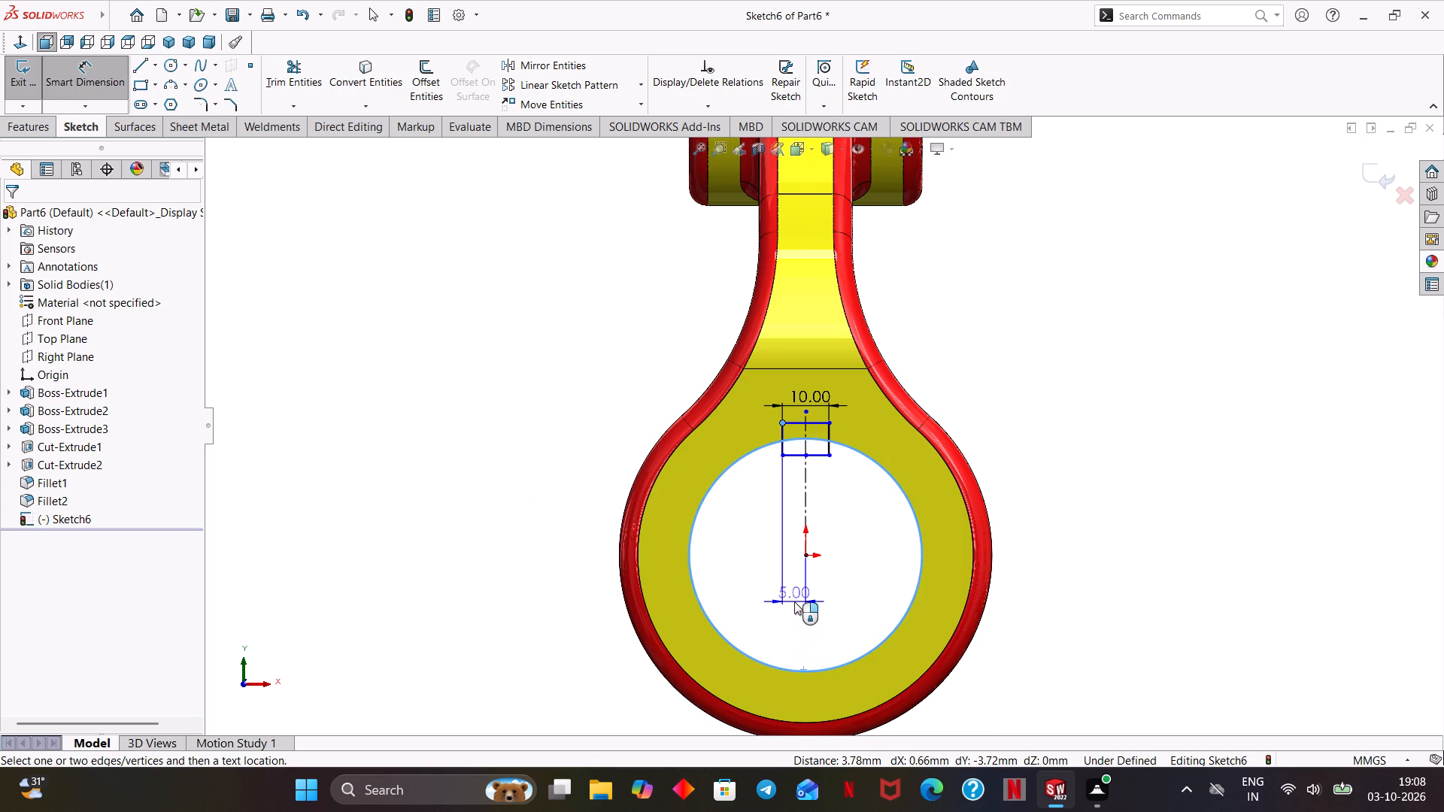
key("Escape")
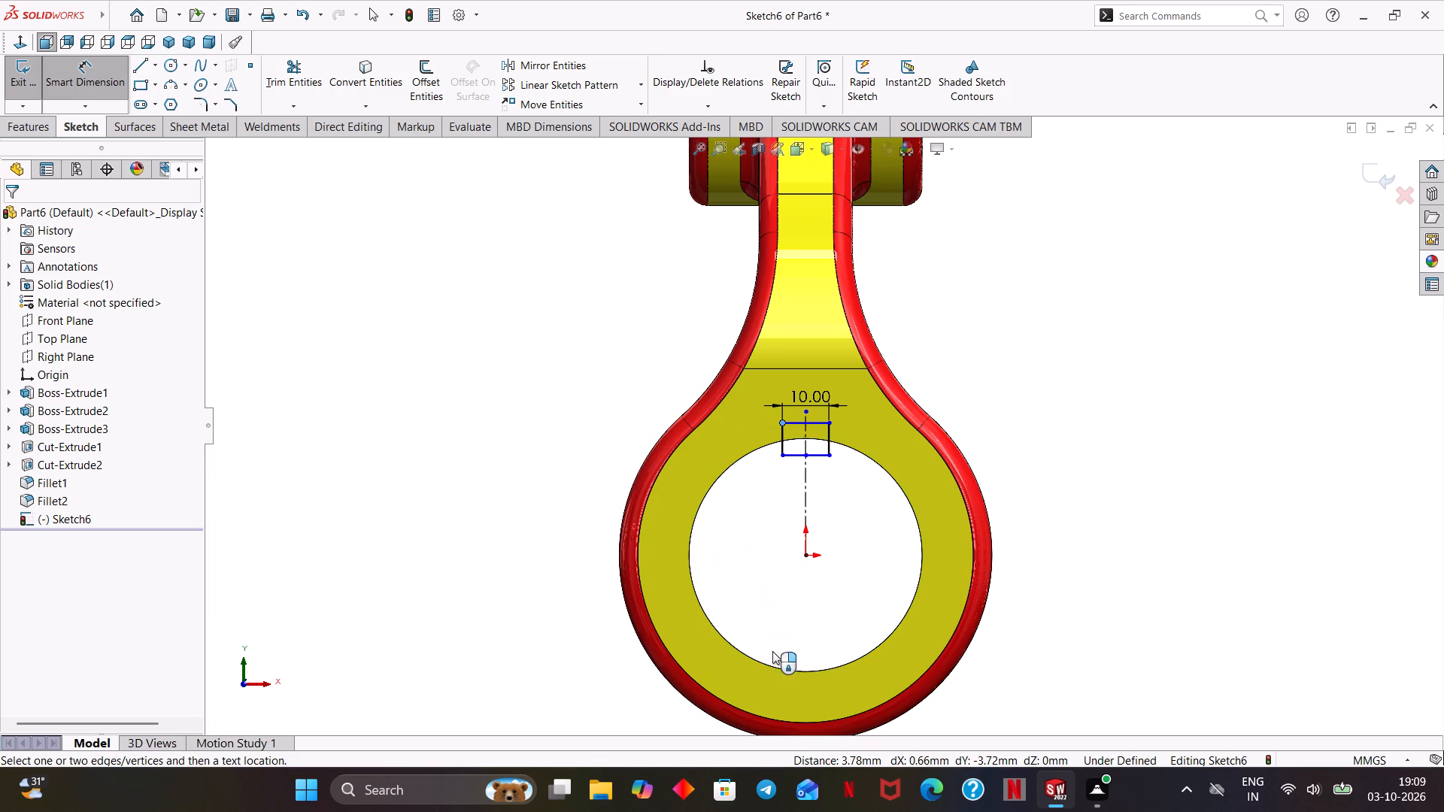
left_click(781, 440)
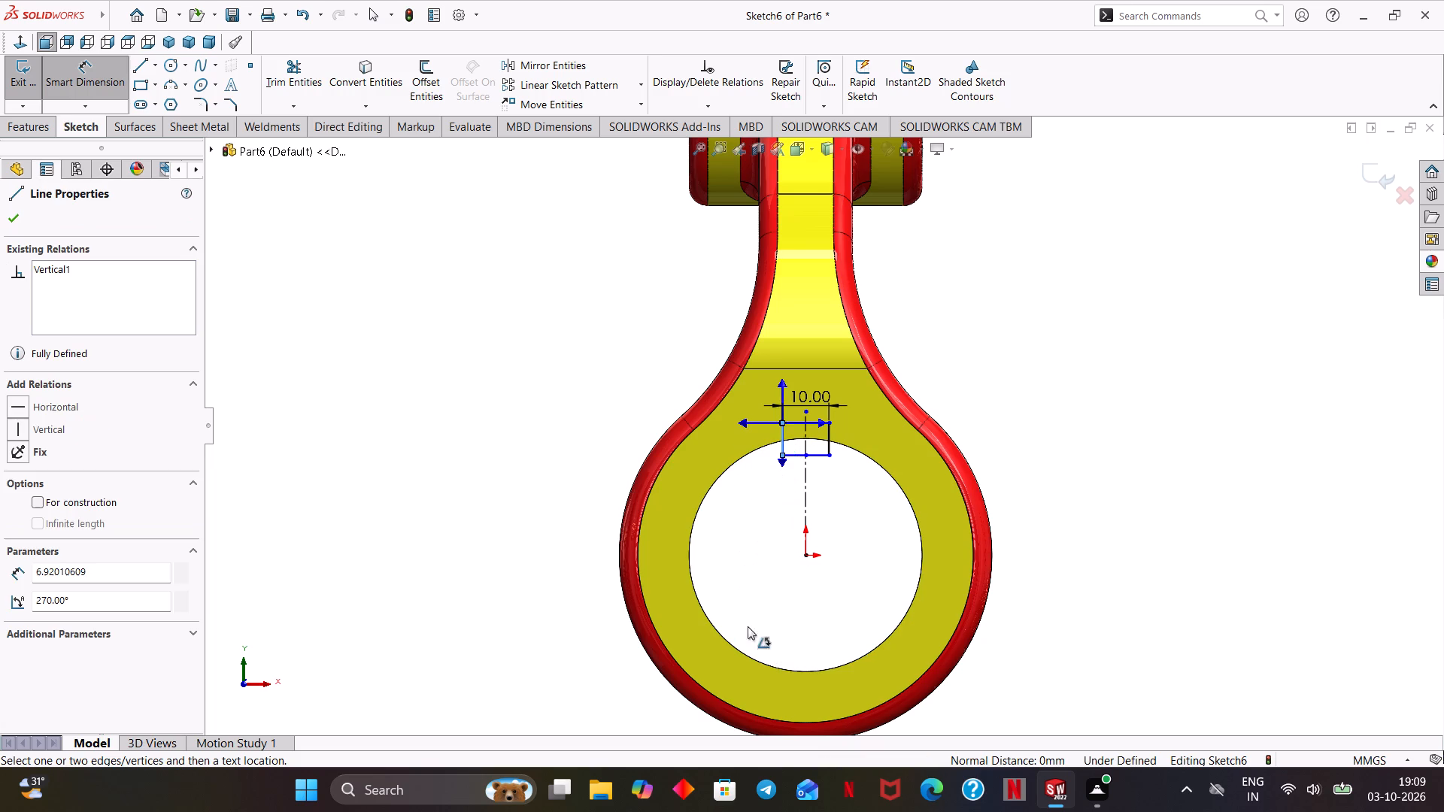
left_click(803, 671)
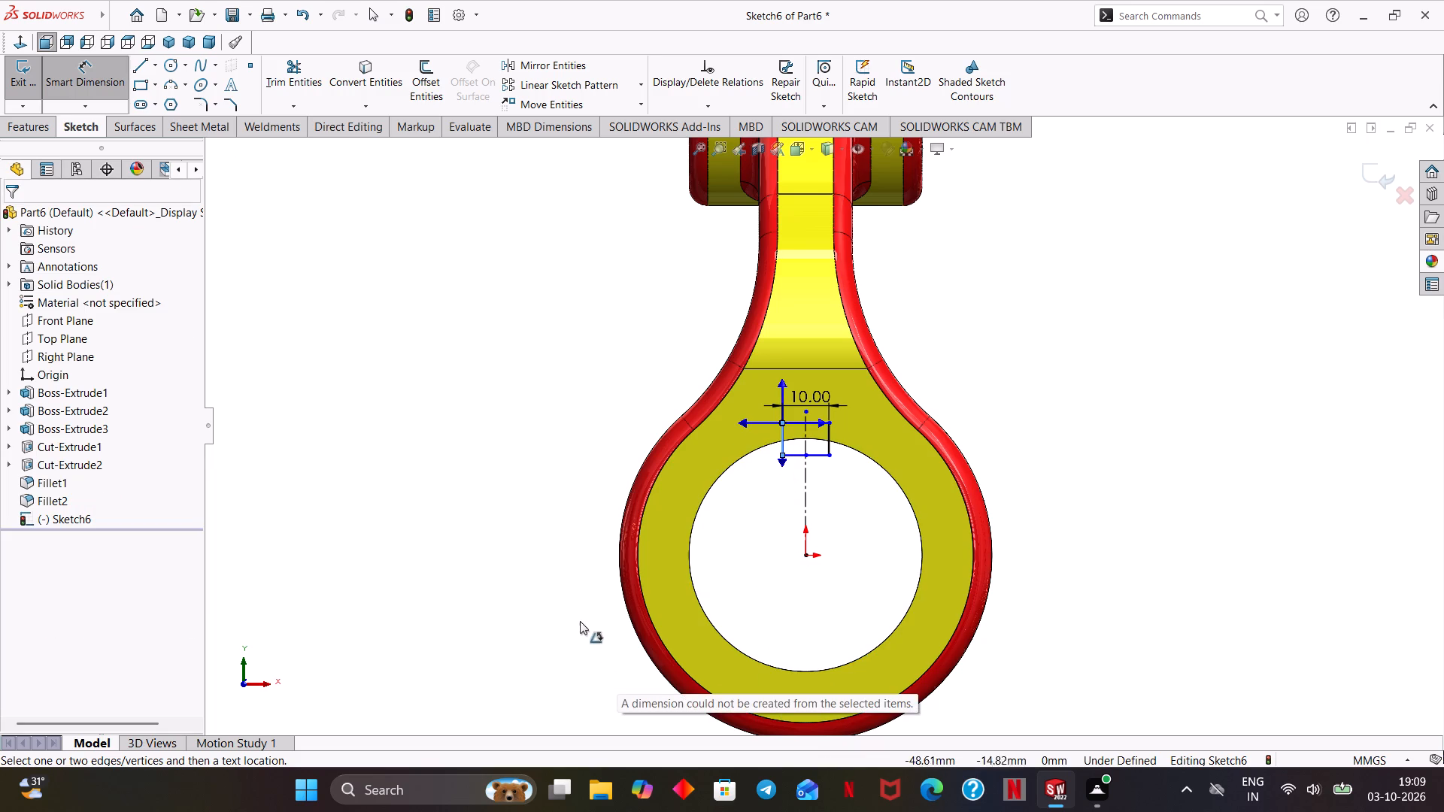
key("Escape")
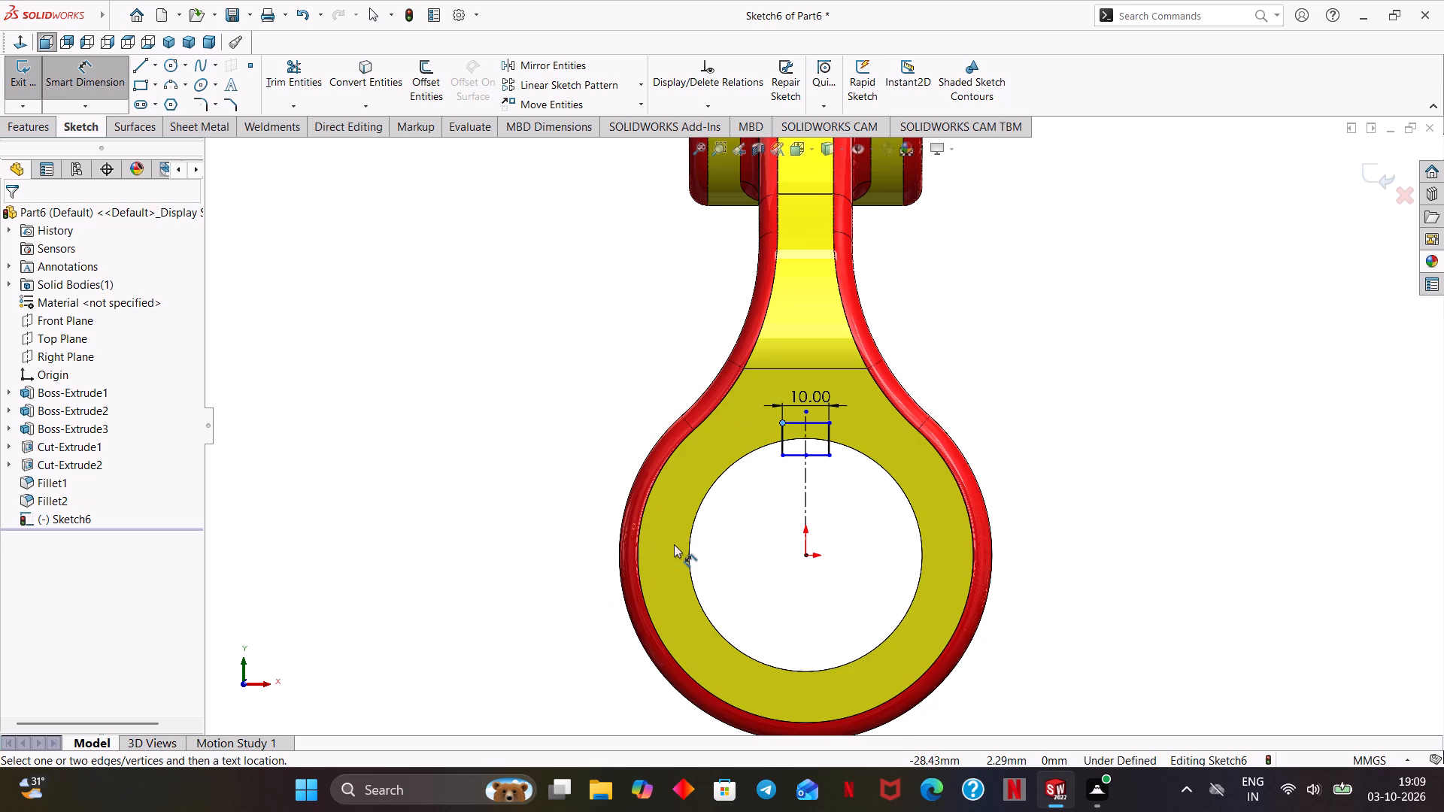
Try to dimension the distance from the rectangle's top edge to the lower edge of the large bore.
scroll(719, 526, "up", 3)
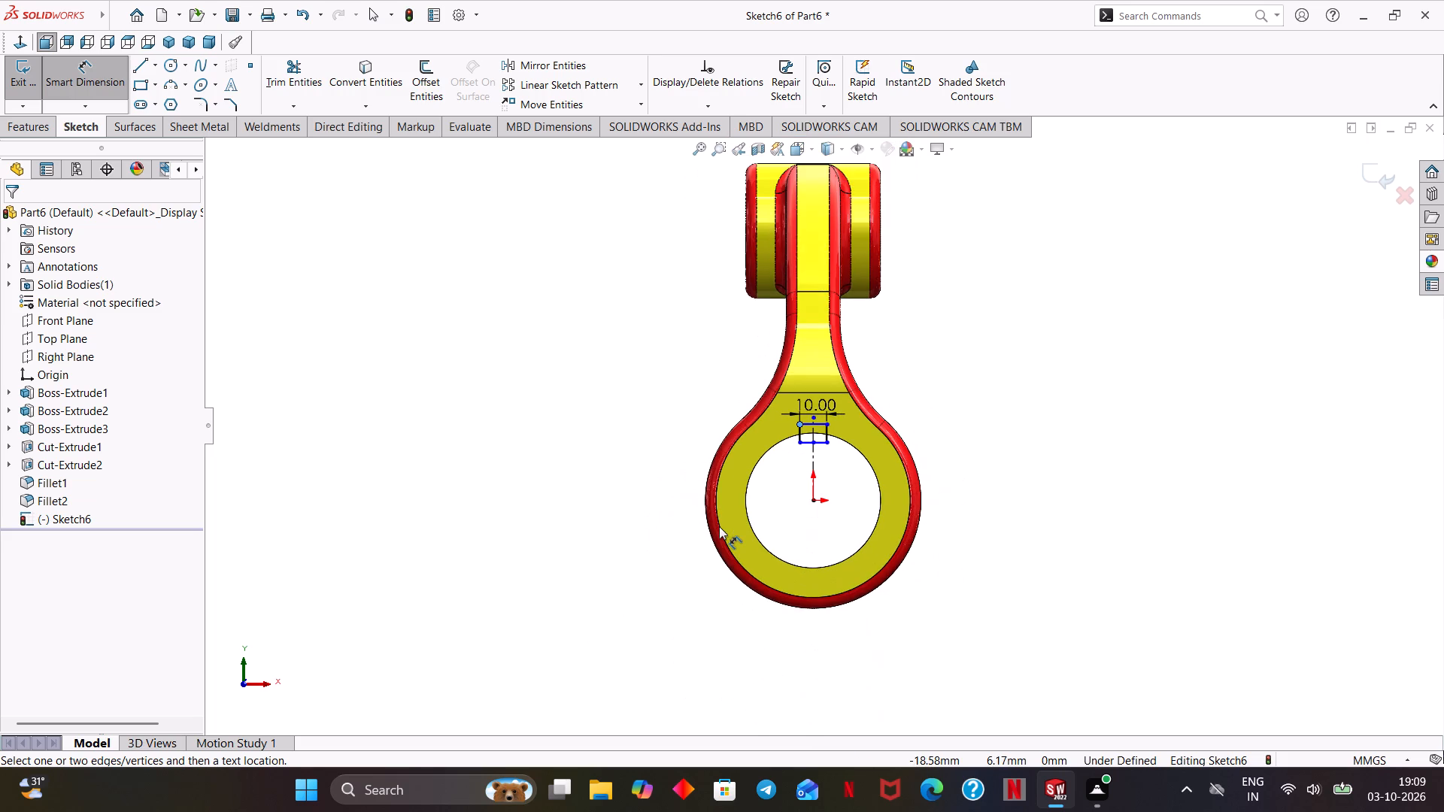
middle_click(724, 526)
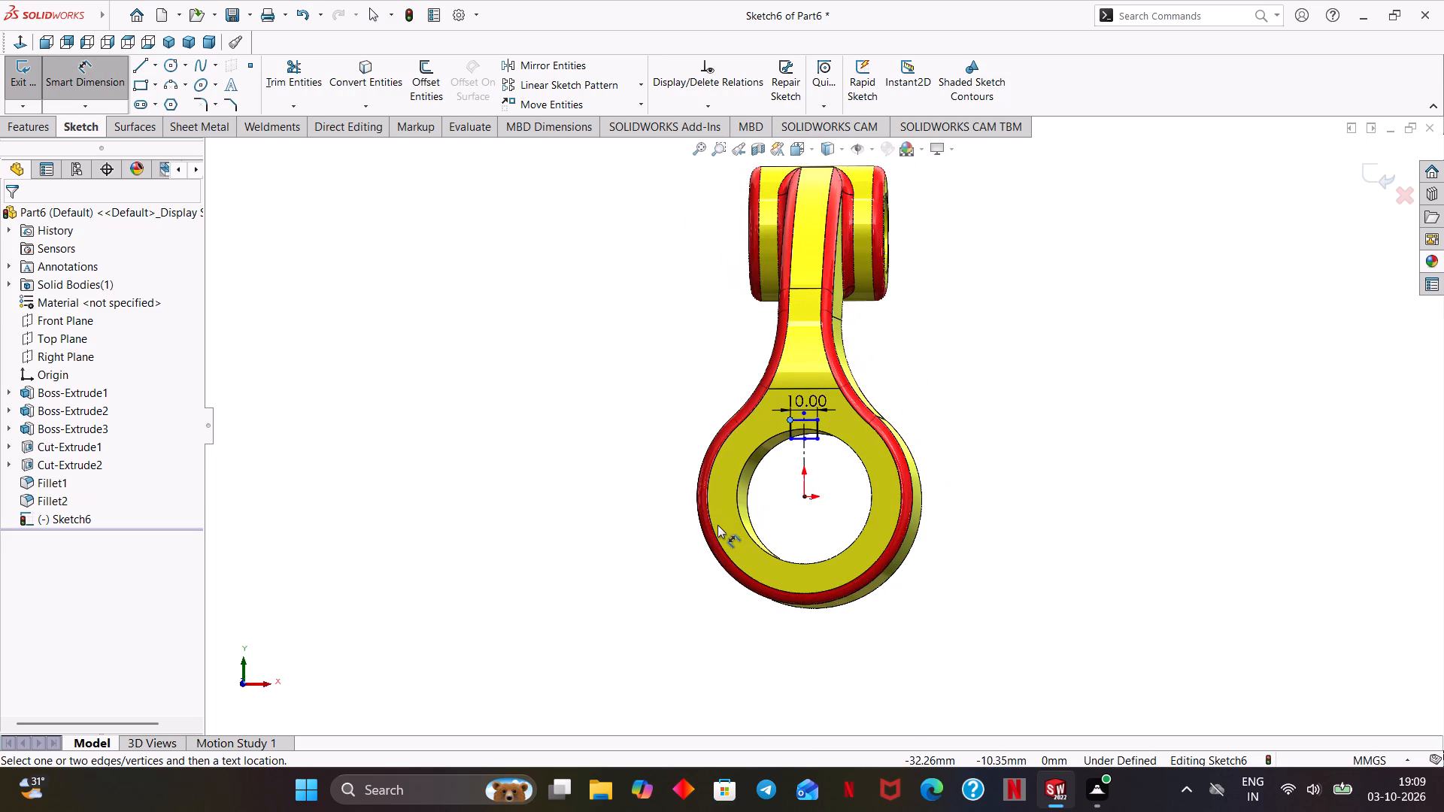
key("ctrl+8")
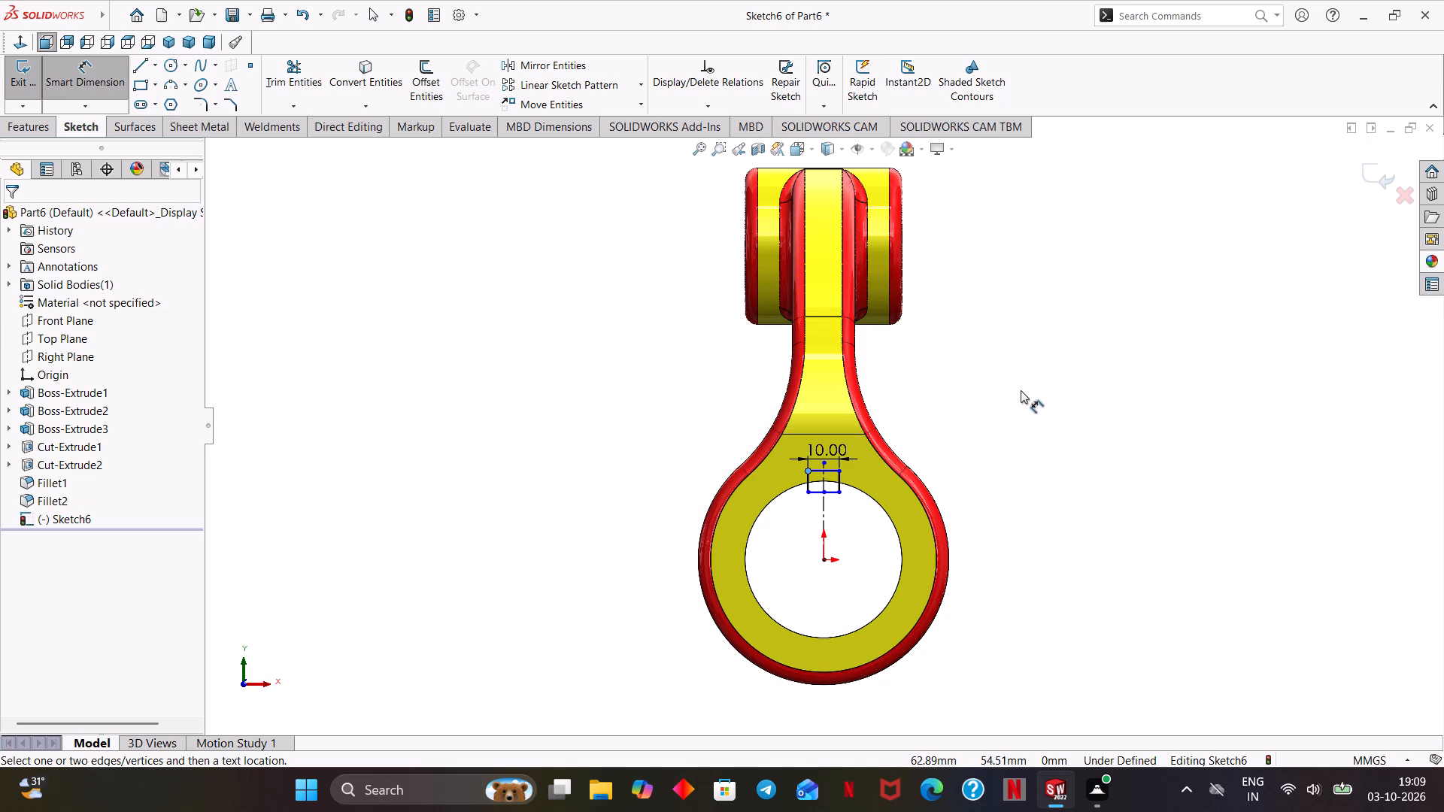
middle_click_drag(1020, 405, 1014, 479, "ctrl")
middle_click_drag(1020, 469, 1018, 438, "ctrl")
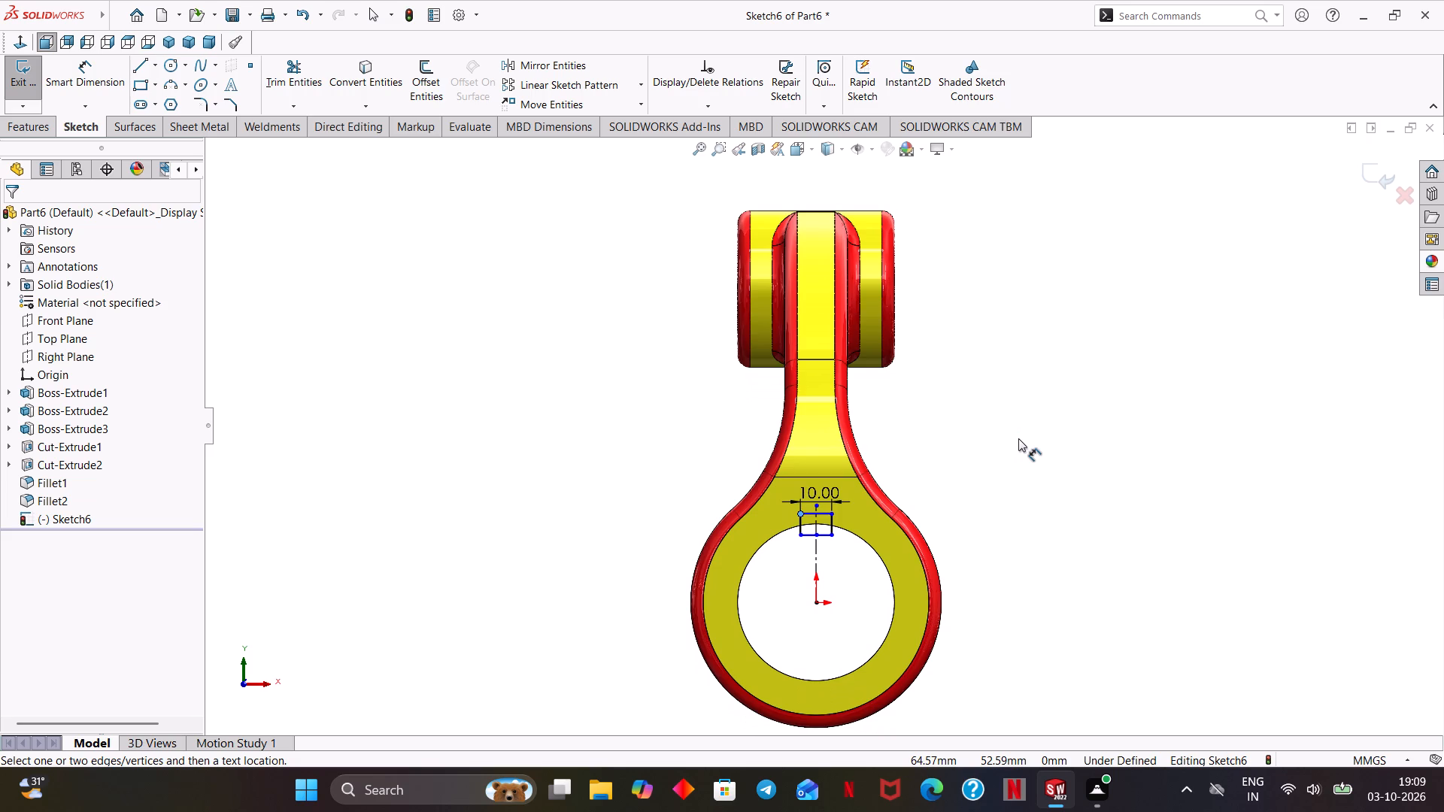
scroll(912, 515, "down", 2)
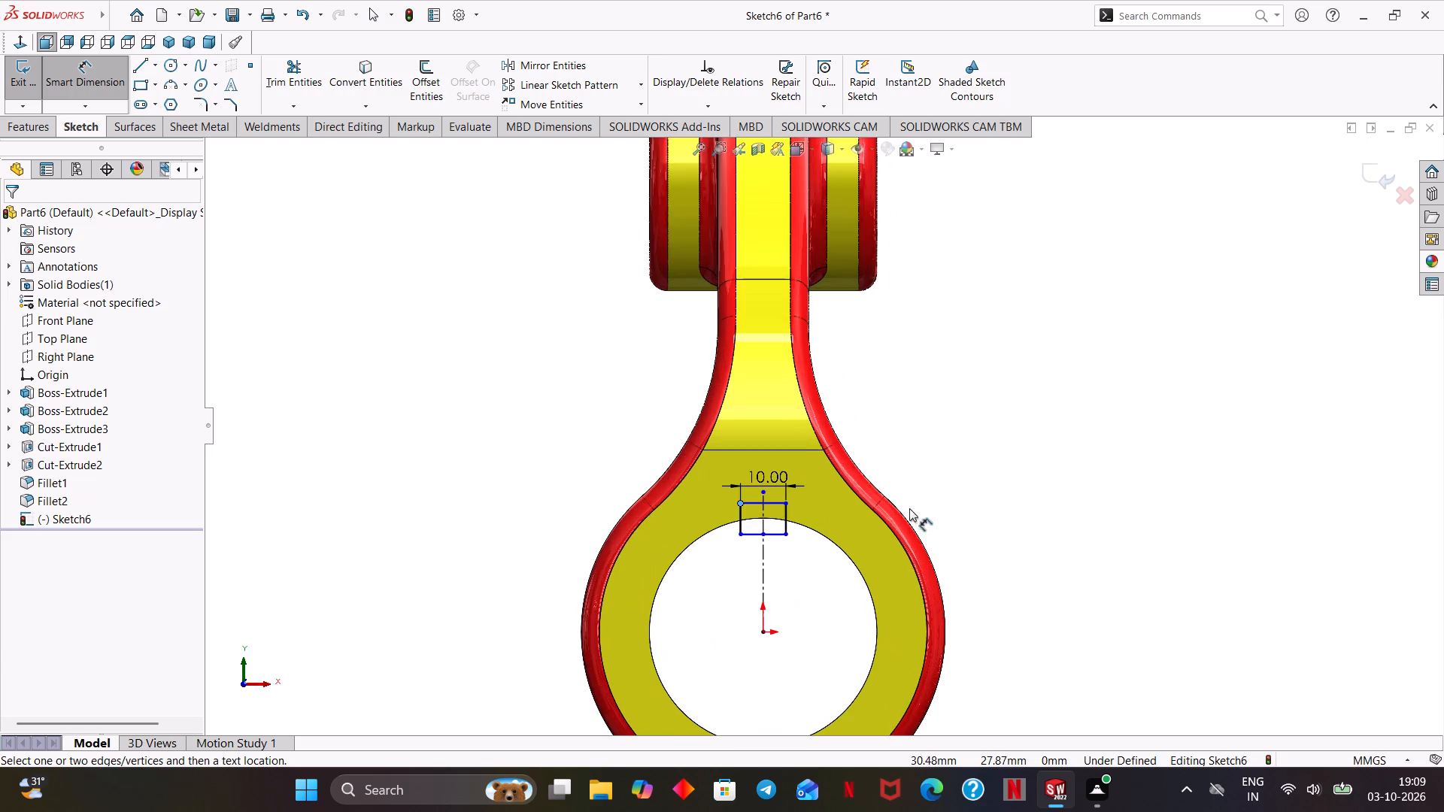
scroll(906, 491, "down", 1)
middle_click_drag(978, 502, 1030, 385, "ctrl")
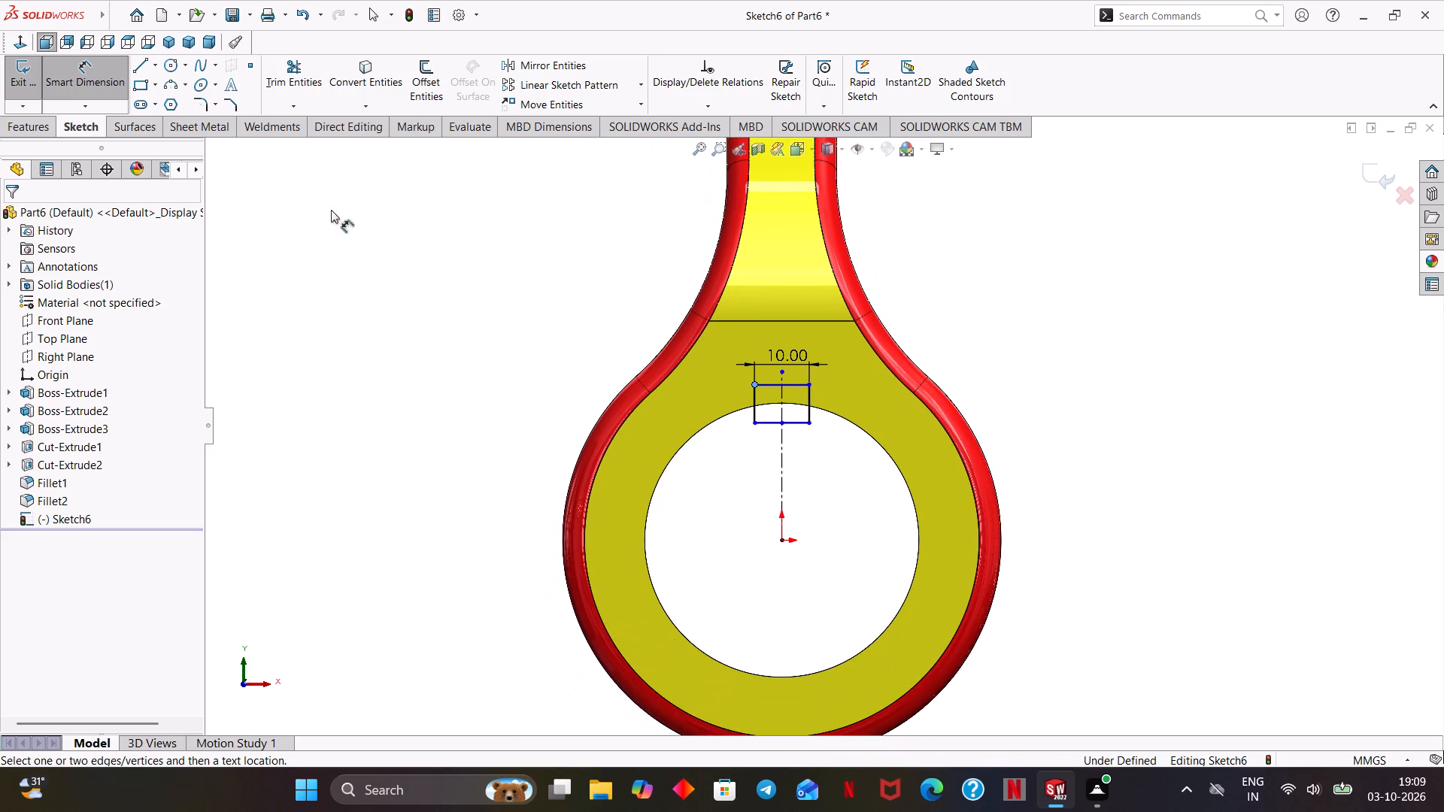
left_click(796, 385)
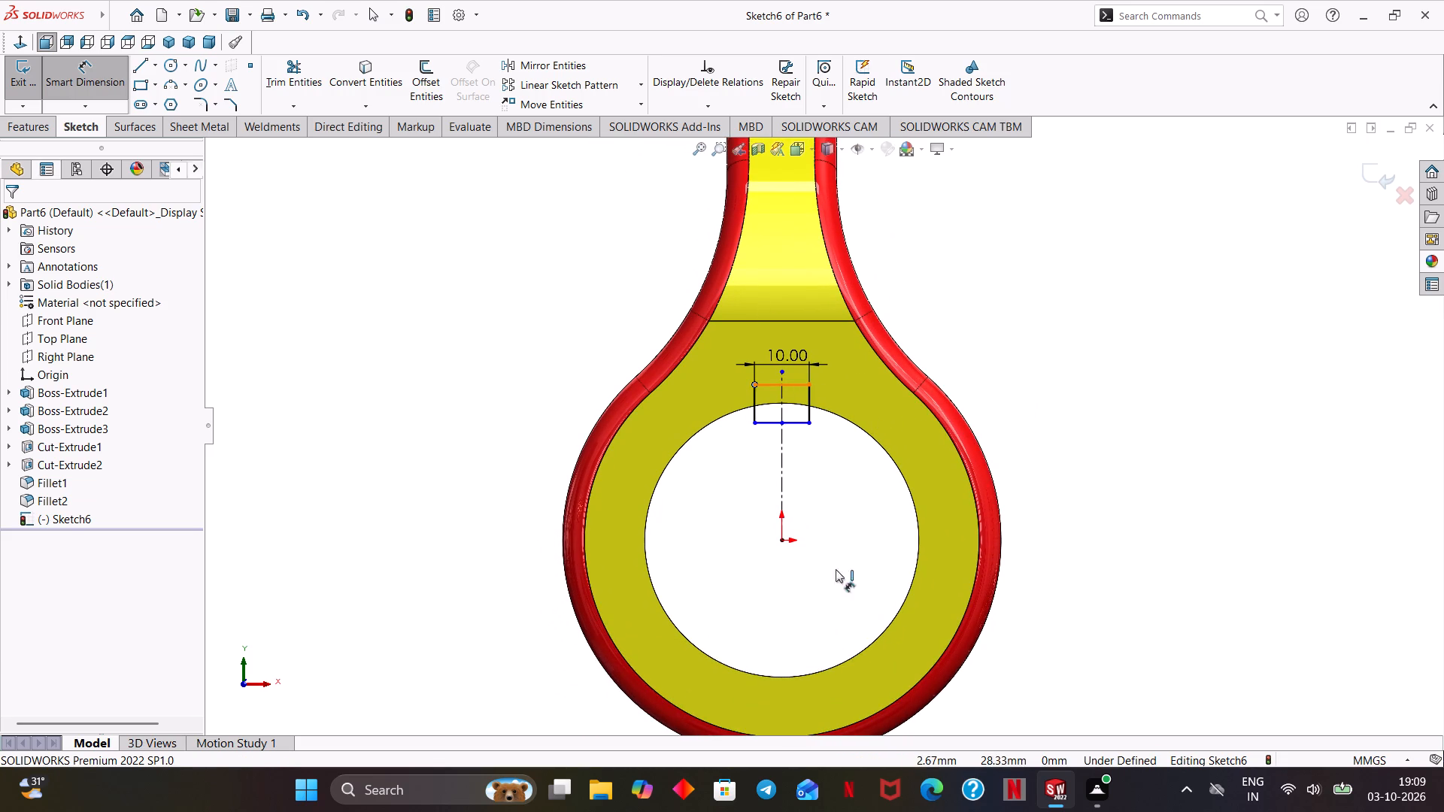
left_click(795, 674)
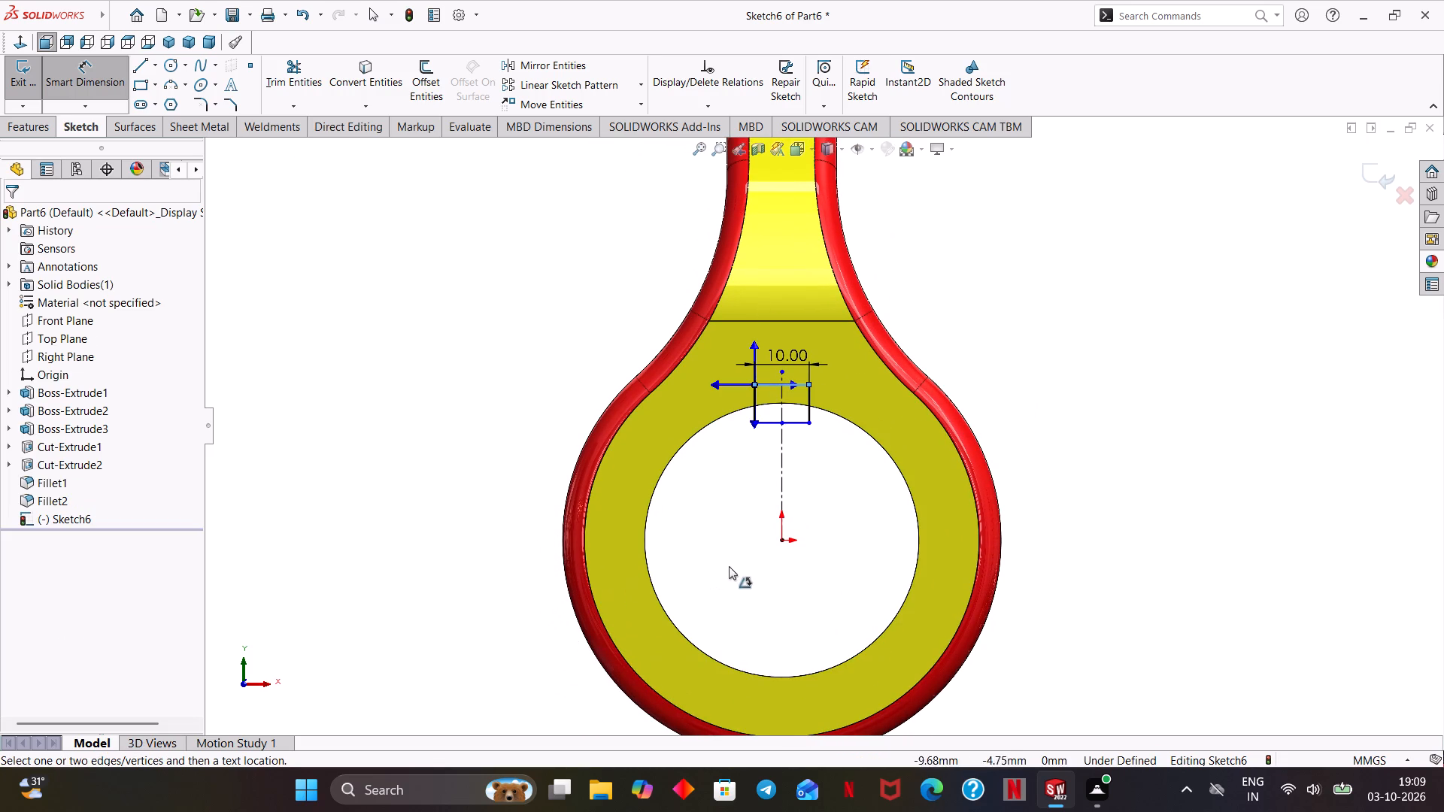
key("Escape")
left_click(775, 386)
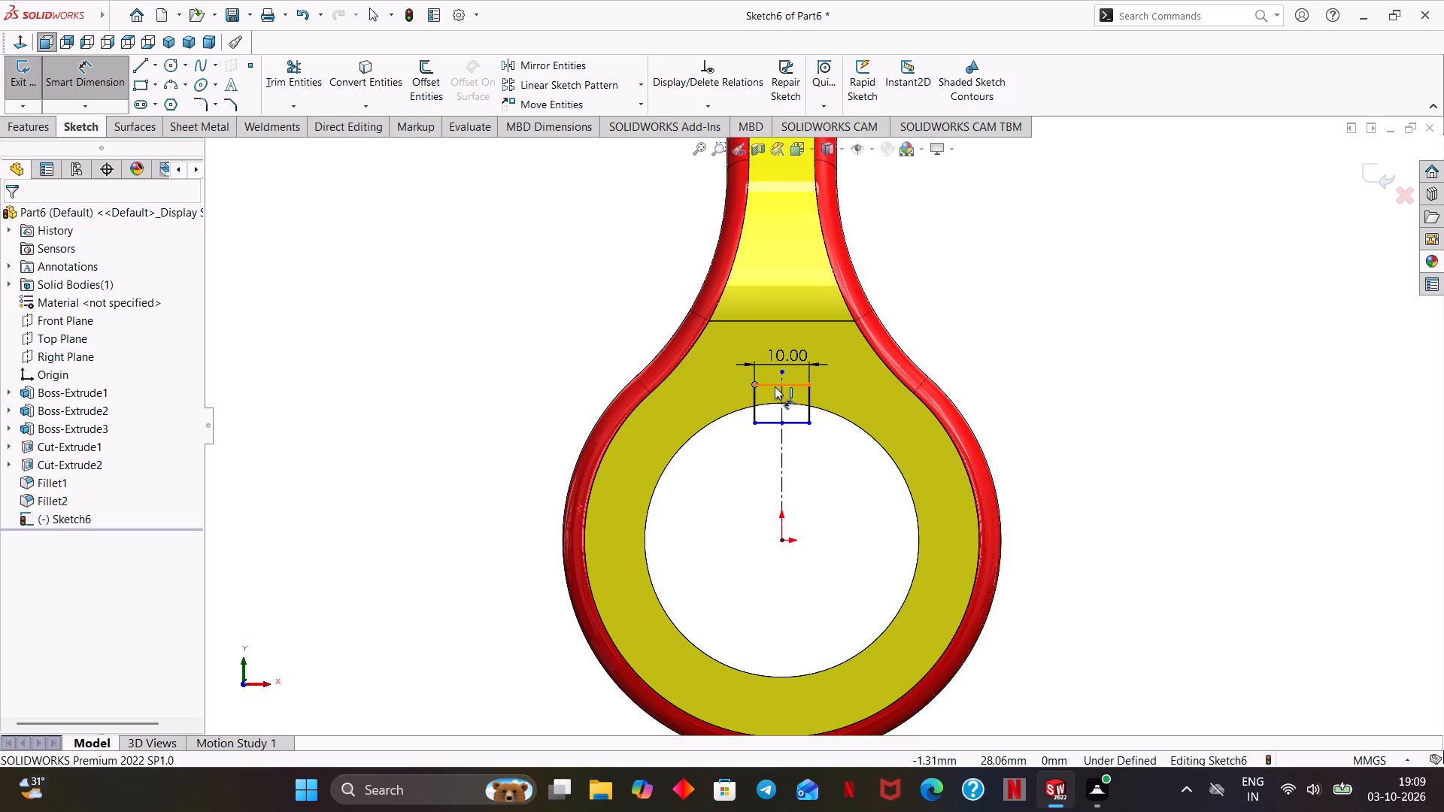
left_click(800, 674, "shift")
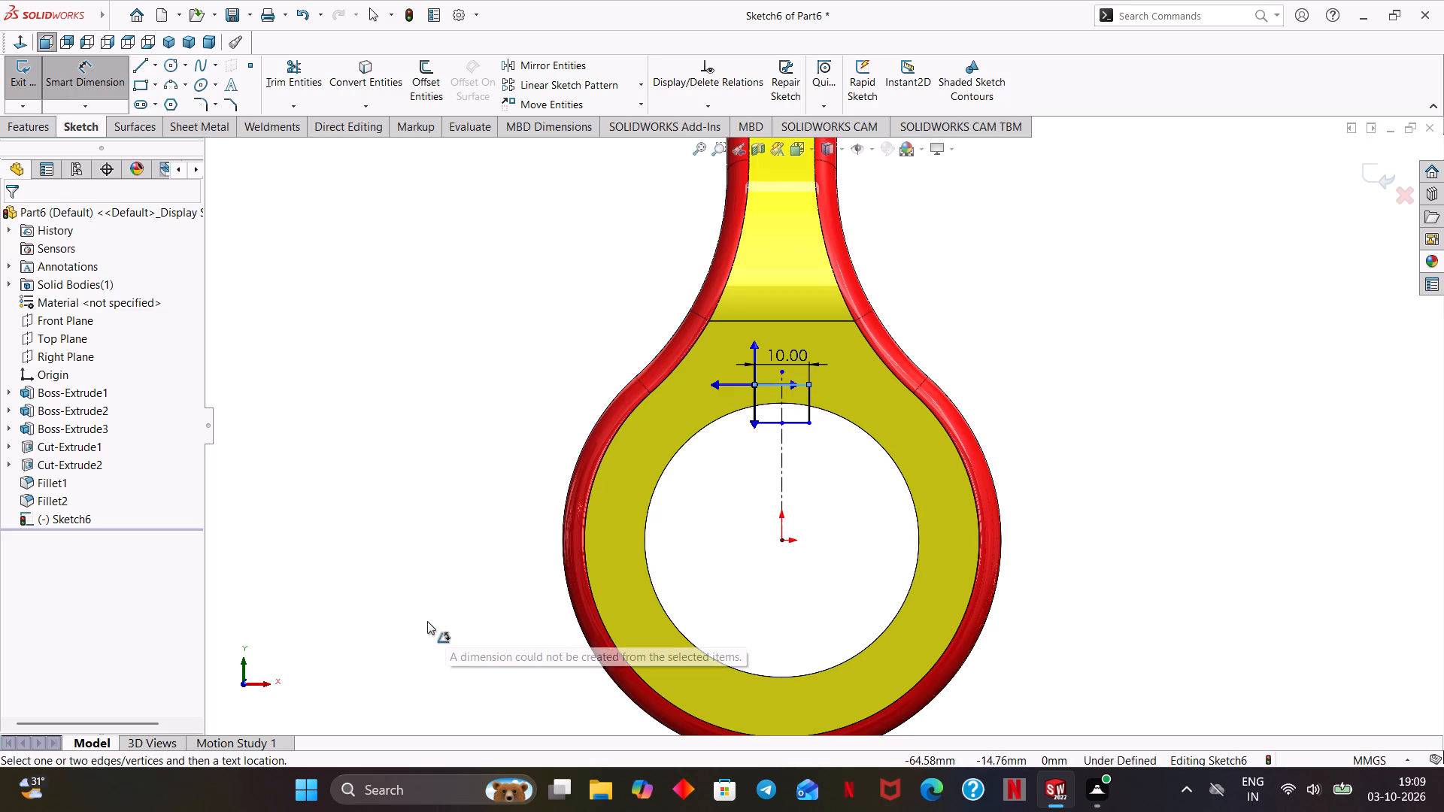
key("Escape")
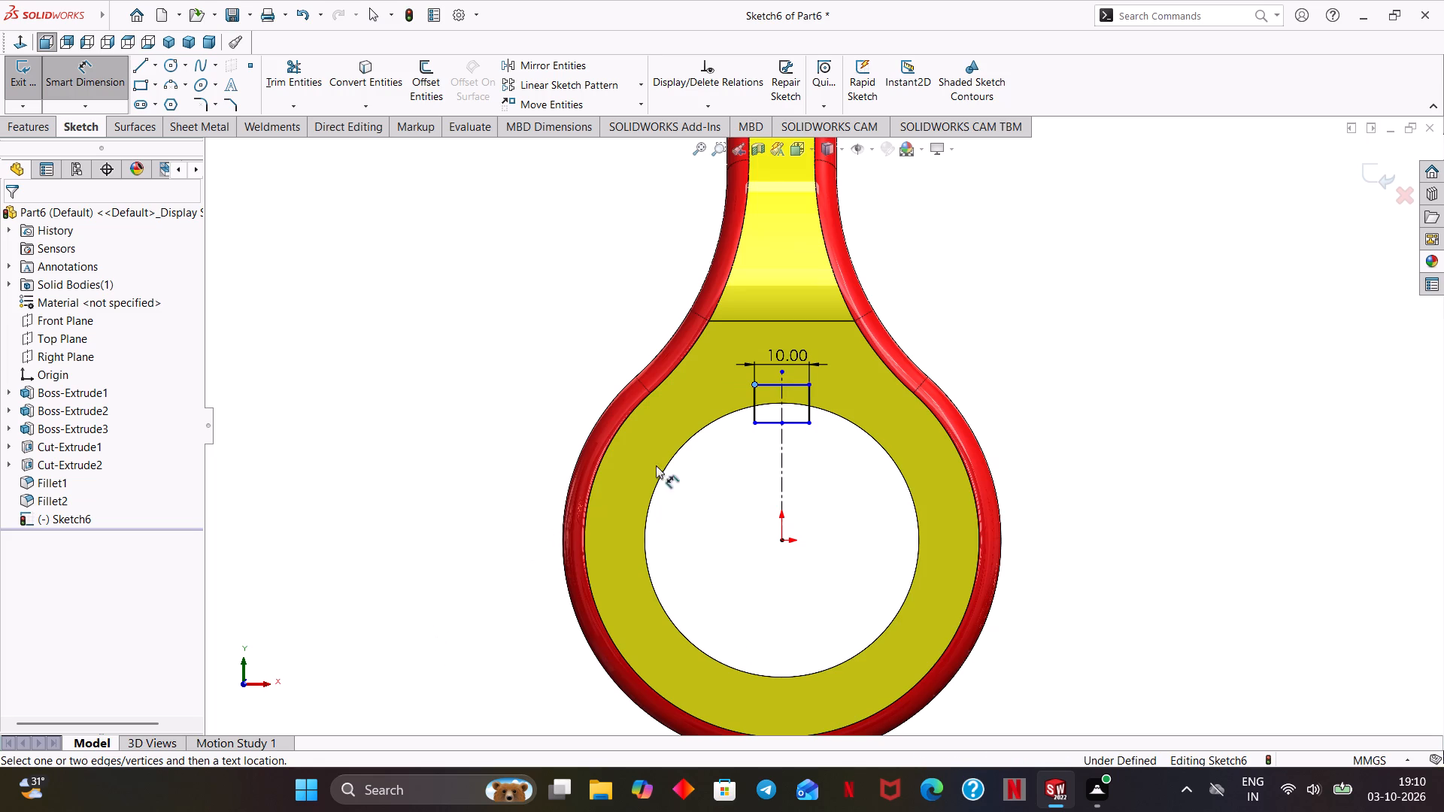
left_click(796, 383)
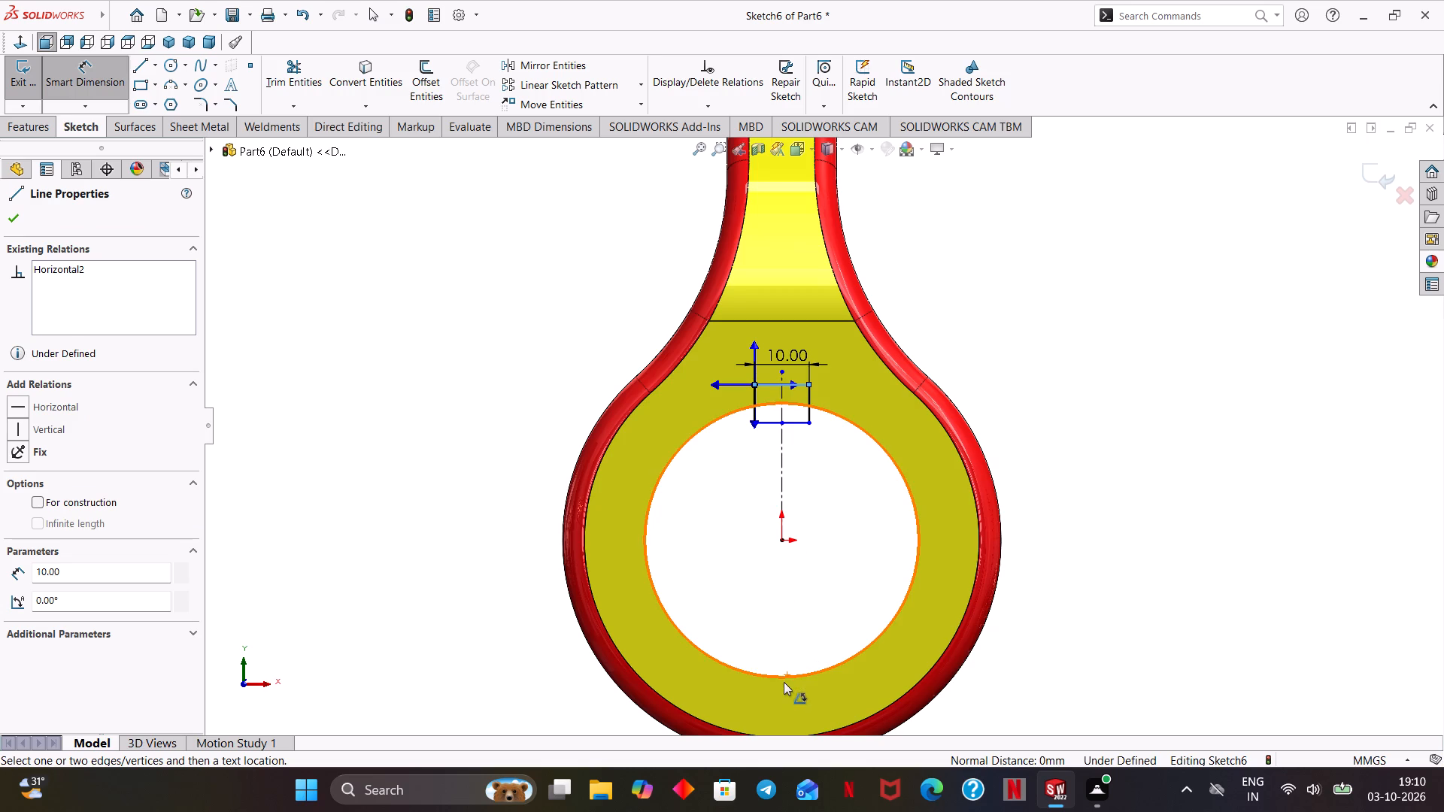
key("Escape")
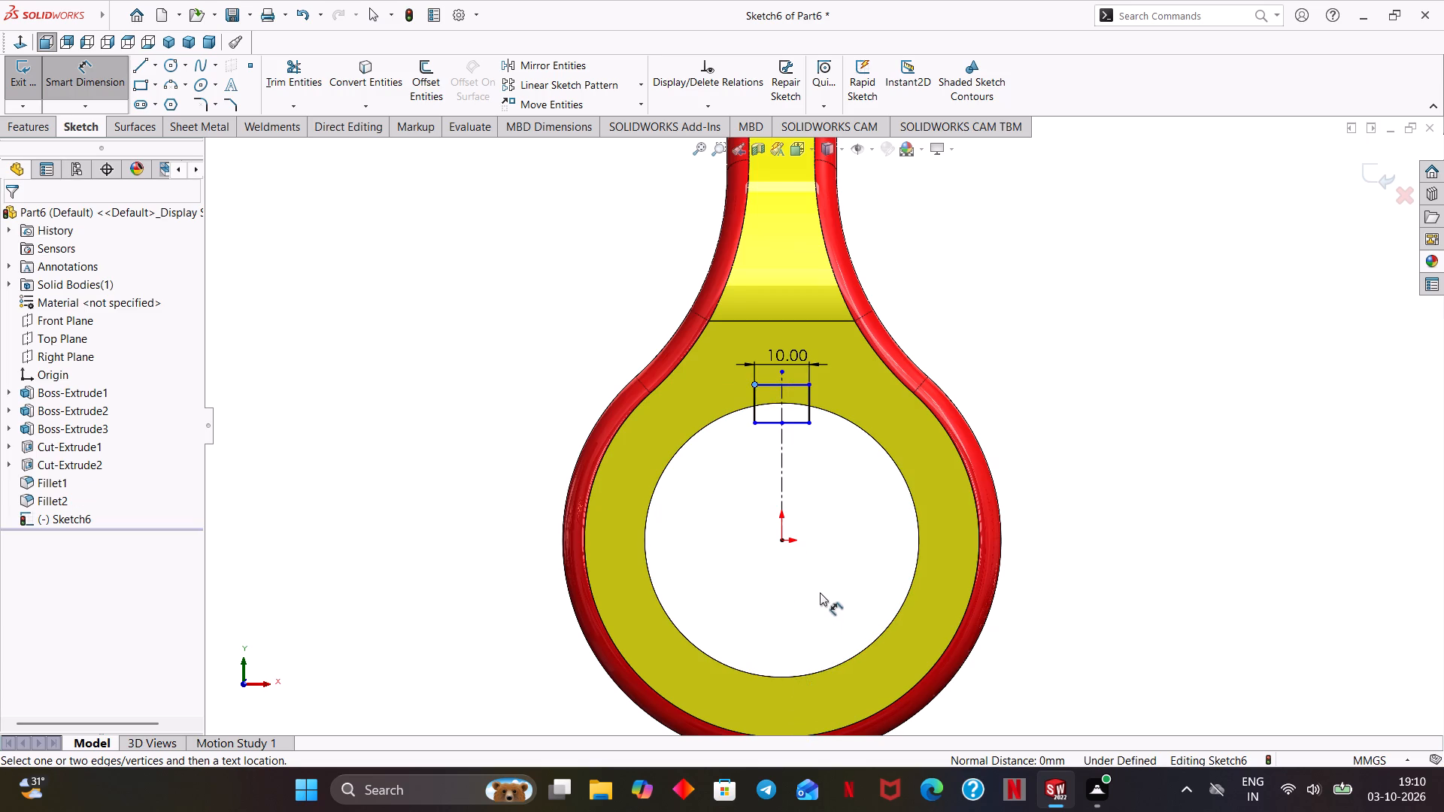
Add a 55 mm vertical dimension from the rectangle's upper-left corner to the lowest point of the large bore.
scroll(820, 566, "up", 1)
key("Escape")
left_click(768, 392)
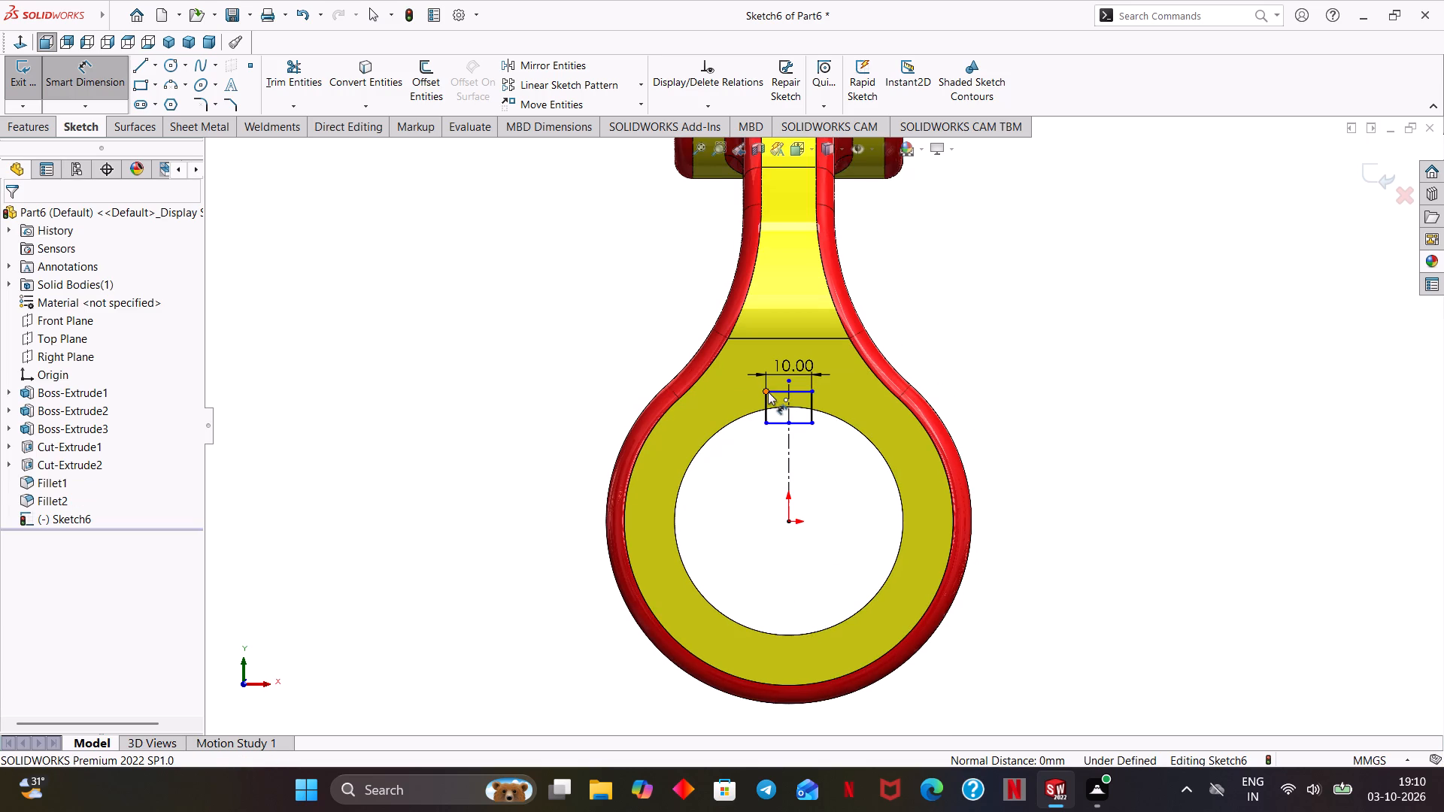
left_click(803, 632, "shift")
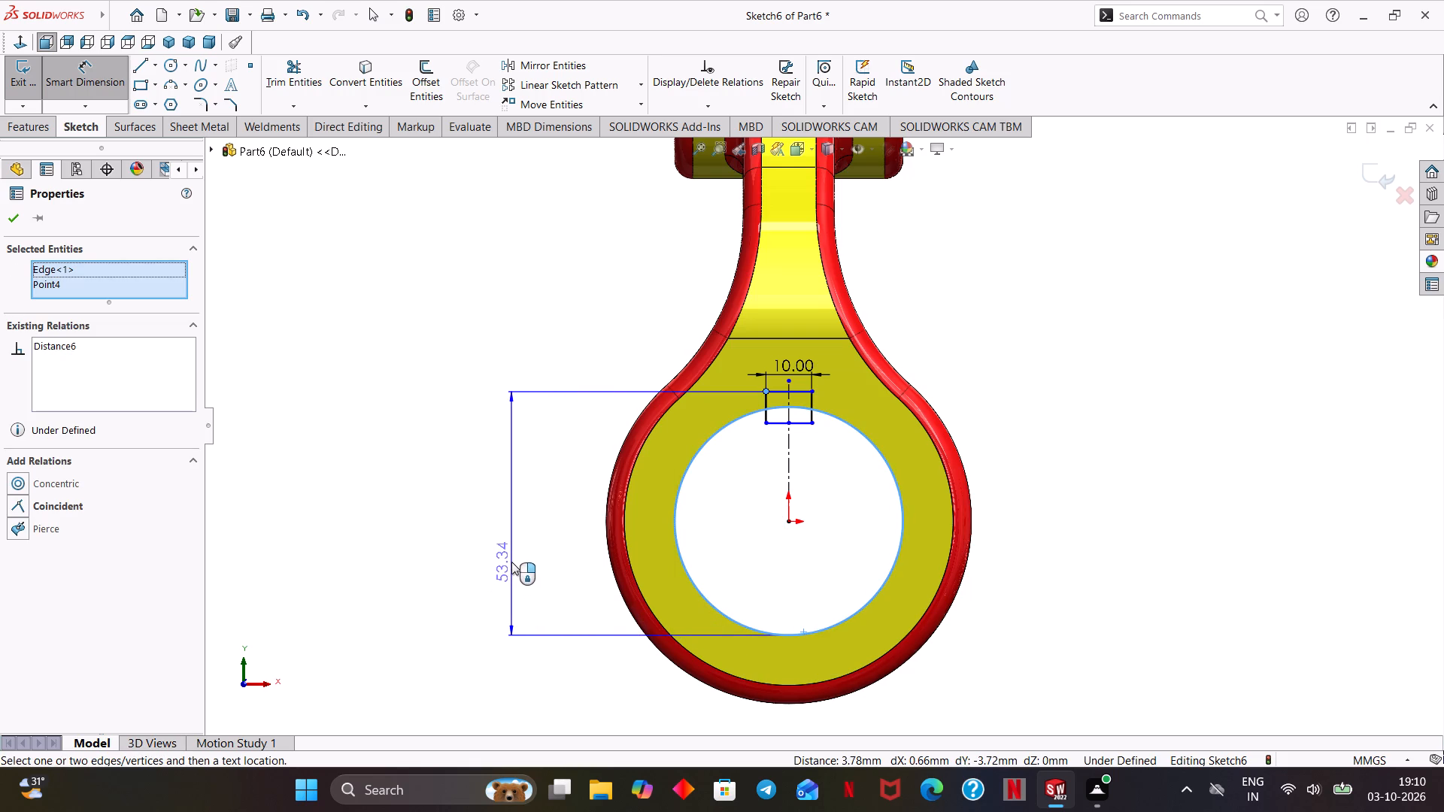
left_click(511, 562)
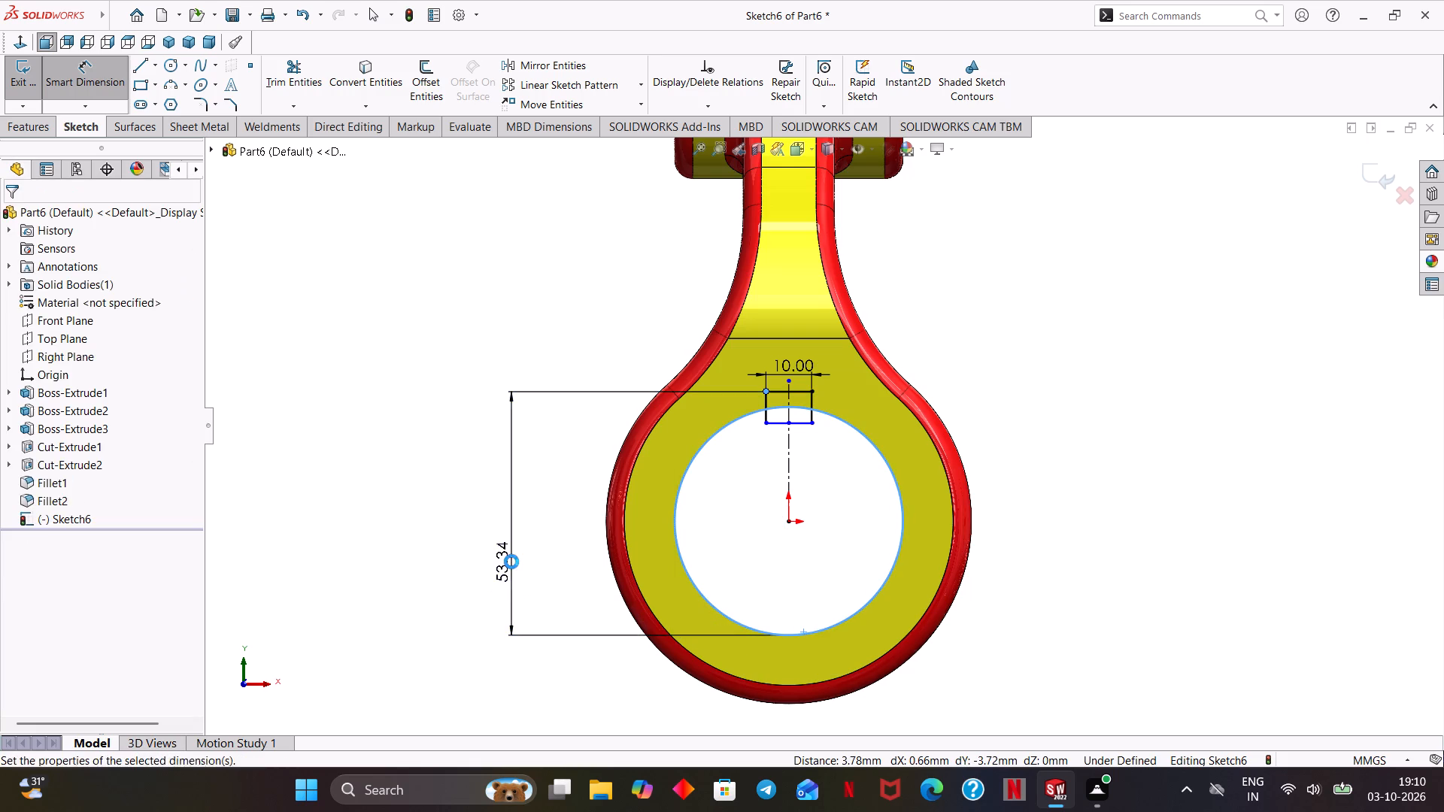
type("55")
key("Return")
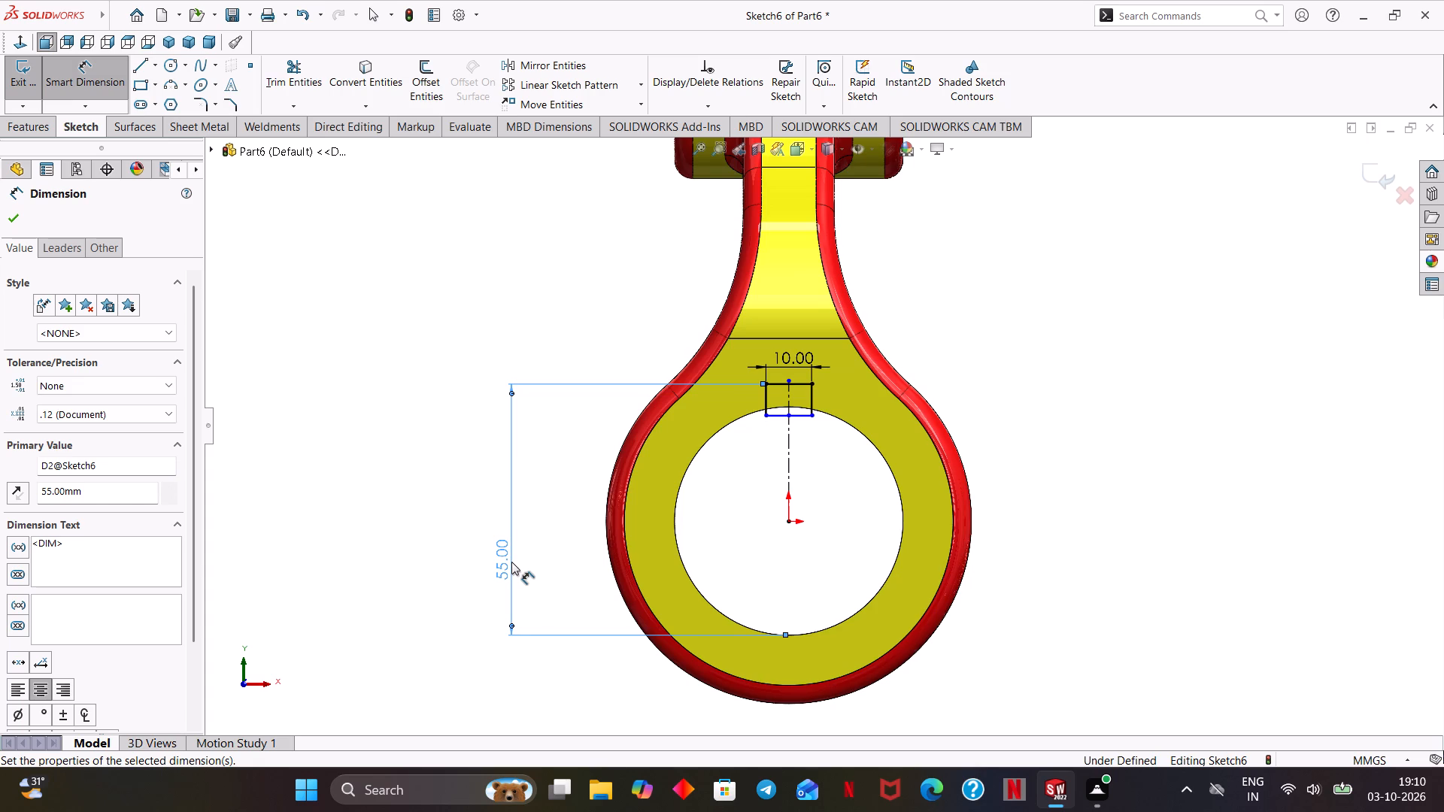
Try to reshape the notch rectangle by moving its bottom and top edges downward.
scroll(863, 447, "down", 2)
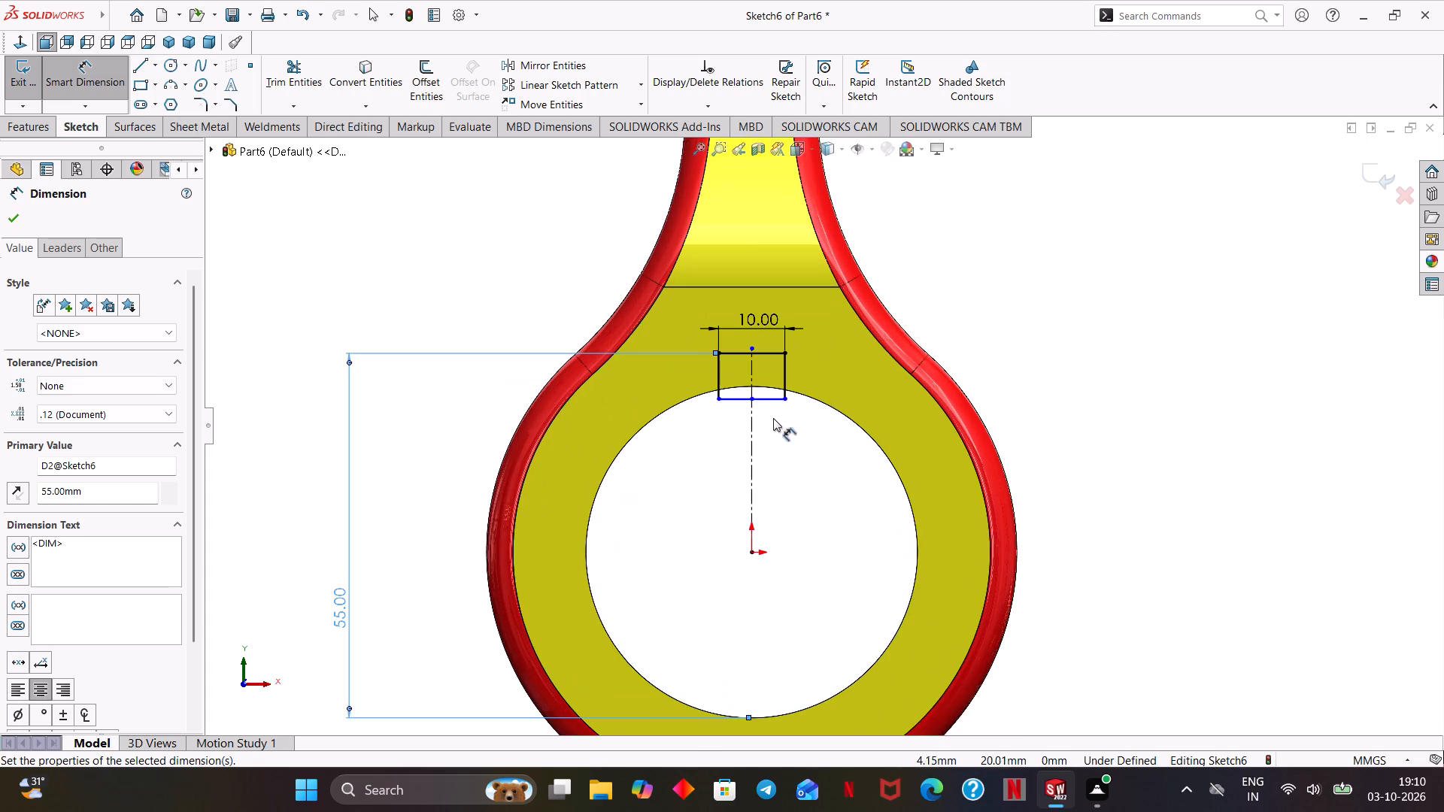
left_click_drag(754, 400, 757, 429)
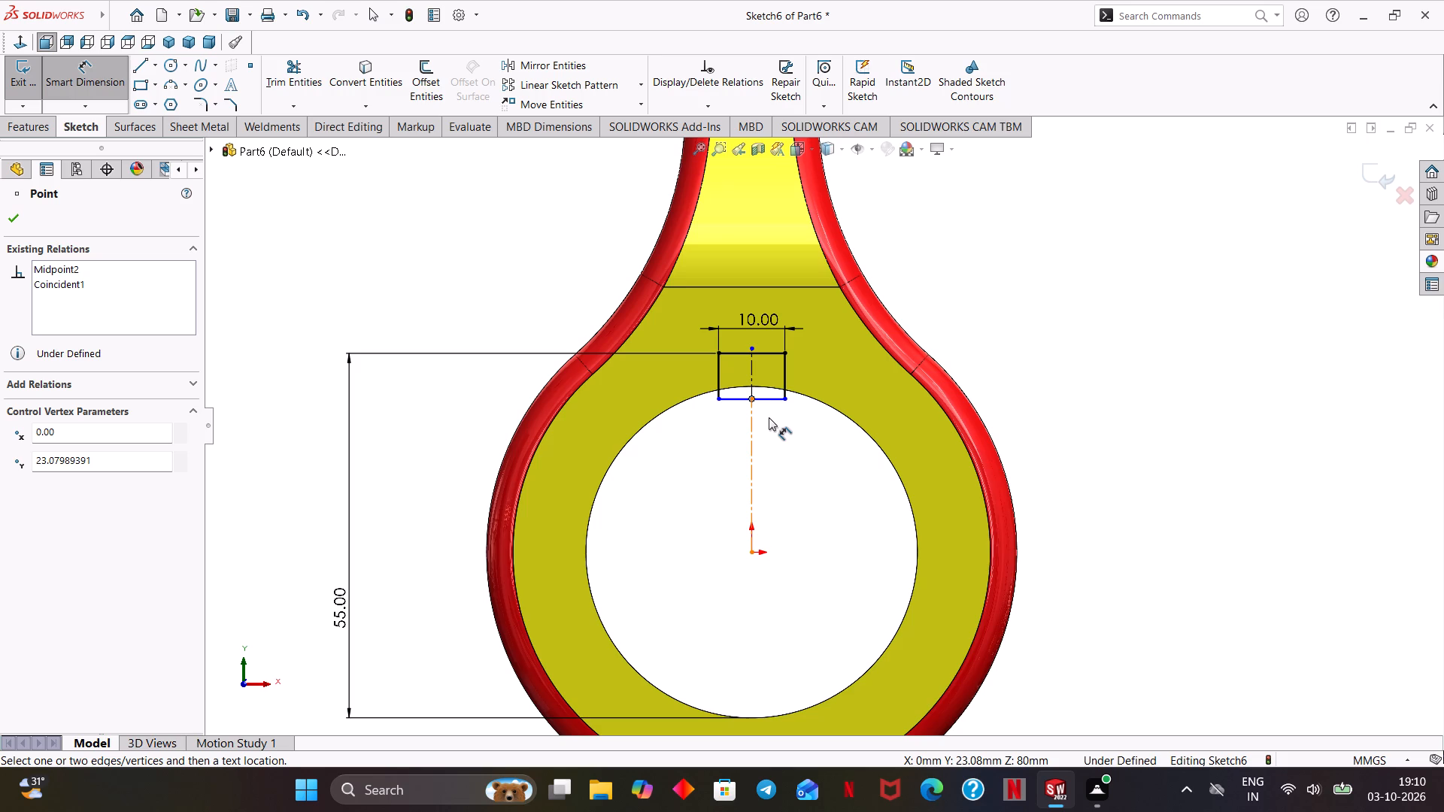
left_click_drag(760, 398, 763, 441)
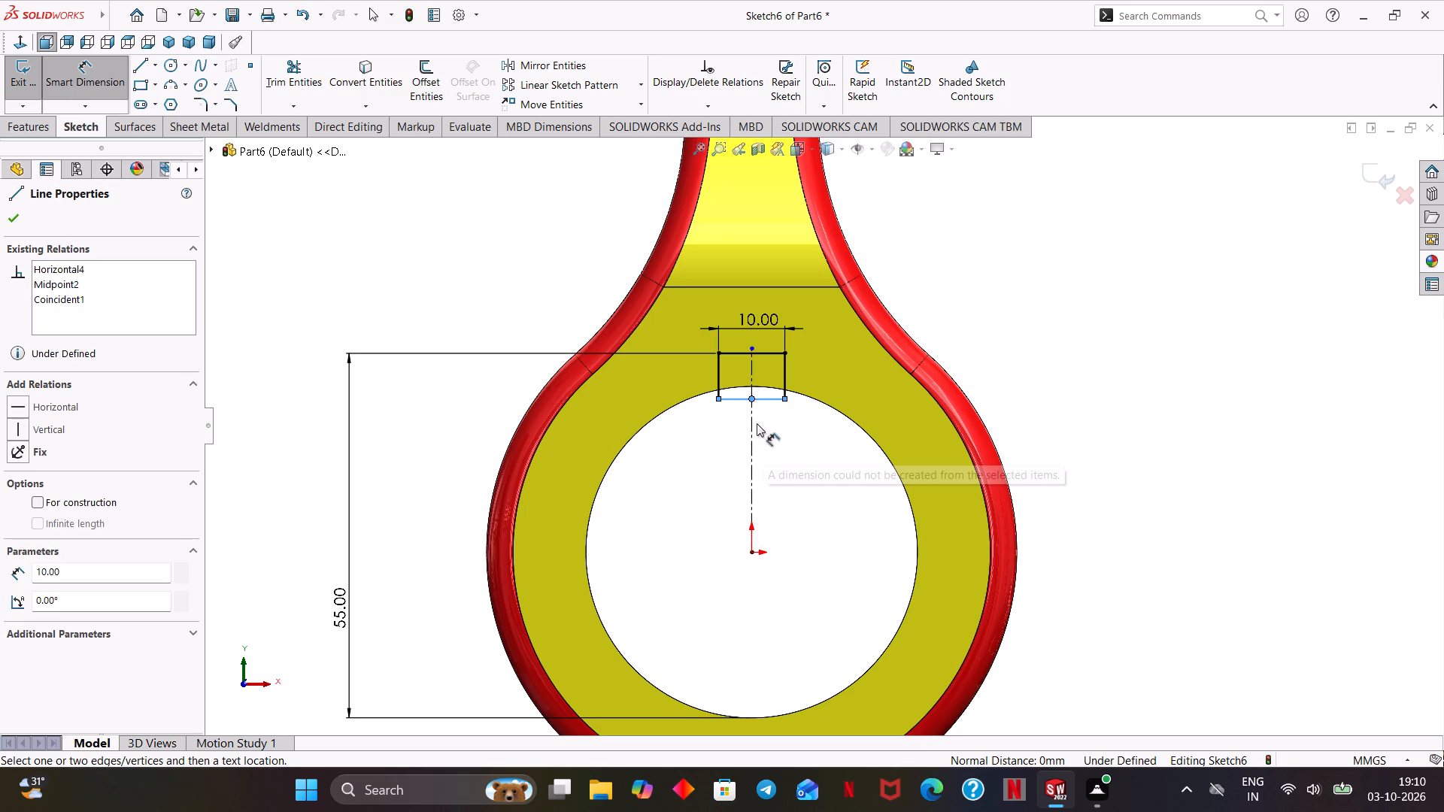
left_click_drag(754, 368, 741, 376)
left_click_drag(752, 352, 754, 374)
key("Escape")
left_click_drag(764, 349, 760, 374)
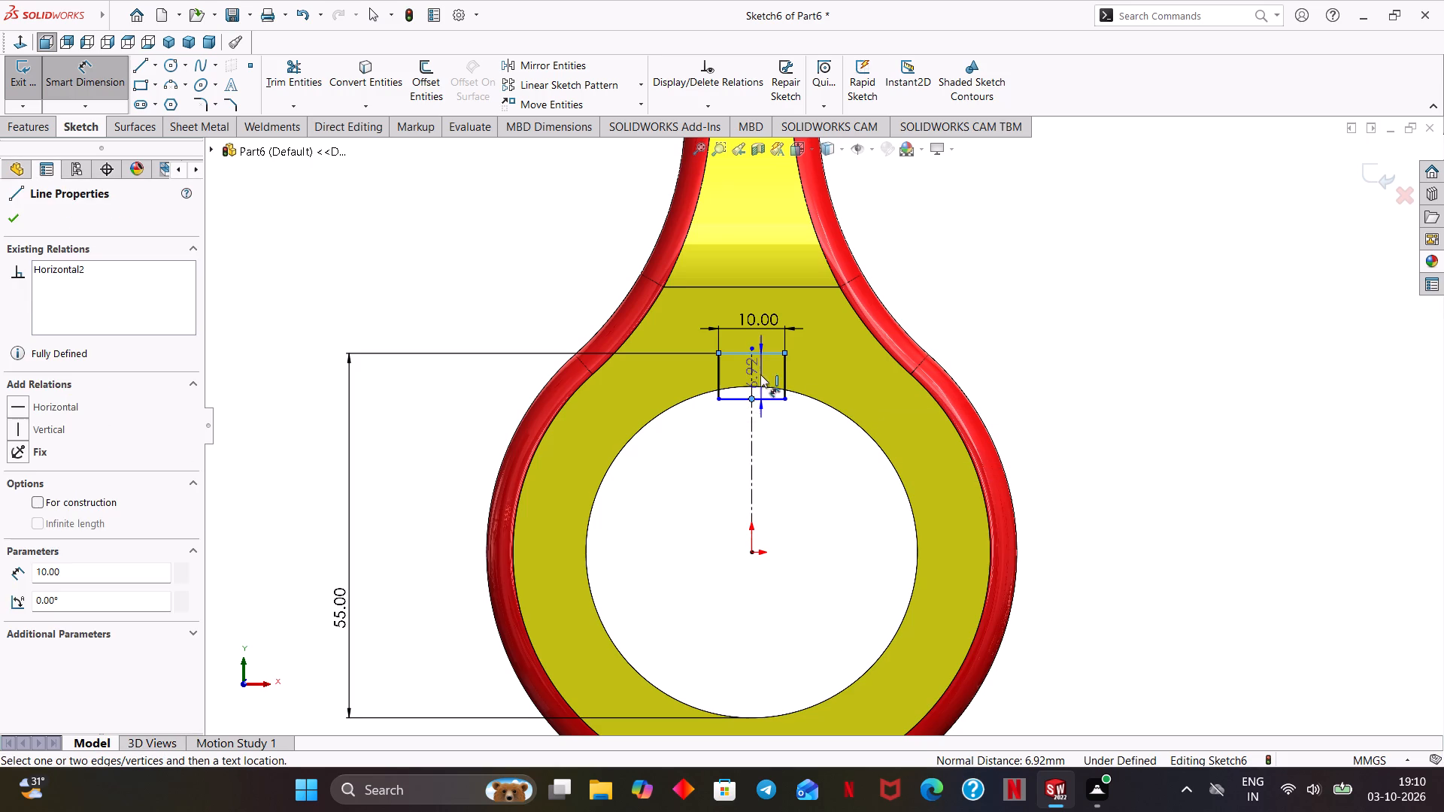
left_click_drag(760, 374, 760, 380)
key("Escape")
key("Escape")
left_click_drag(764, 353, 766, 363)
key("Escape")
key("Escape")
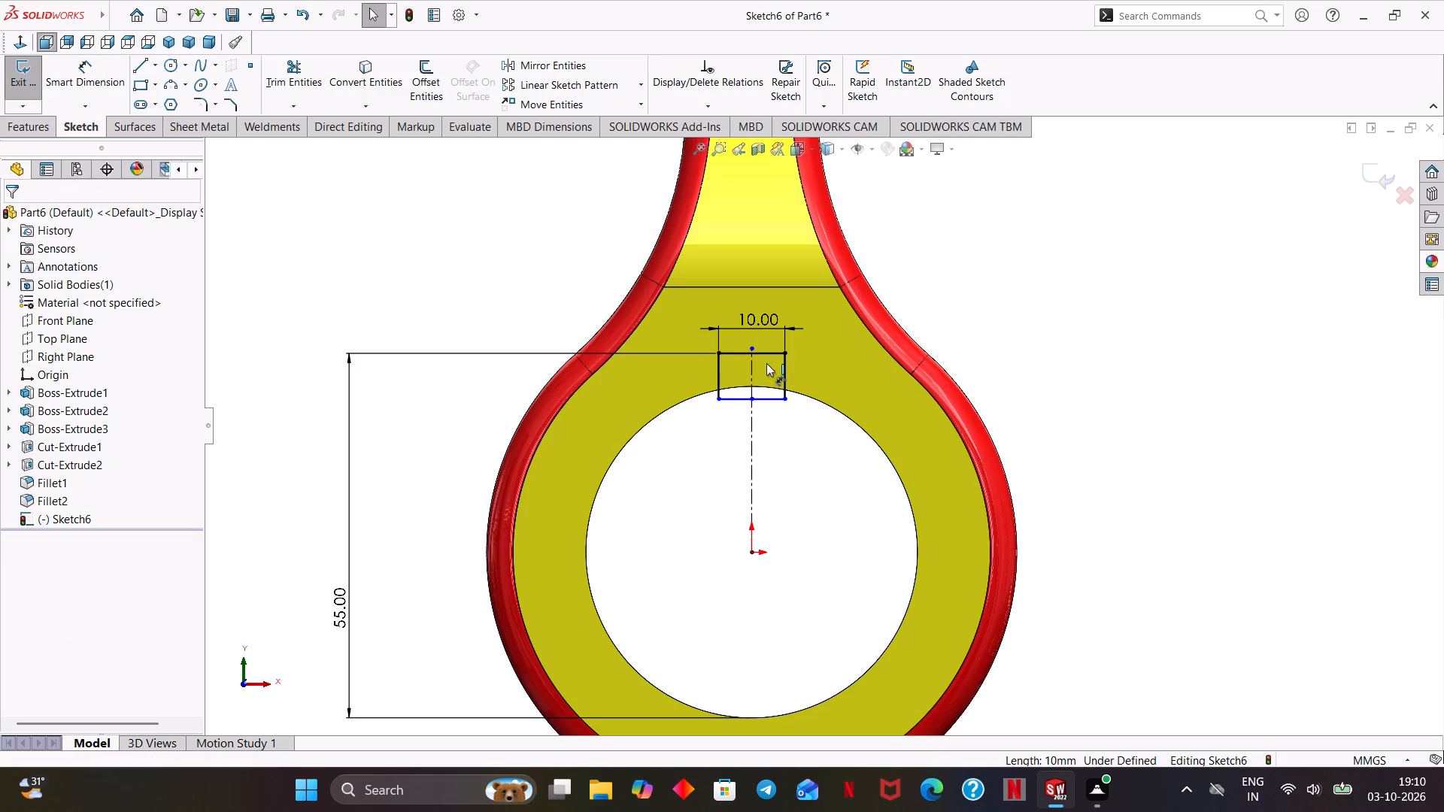
Extend the notch rectangle's lower edge downward so it lies well inside the large bore.
key("Escape")
key("Escape")
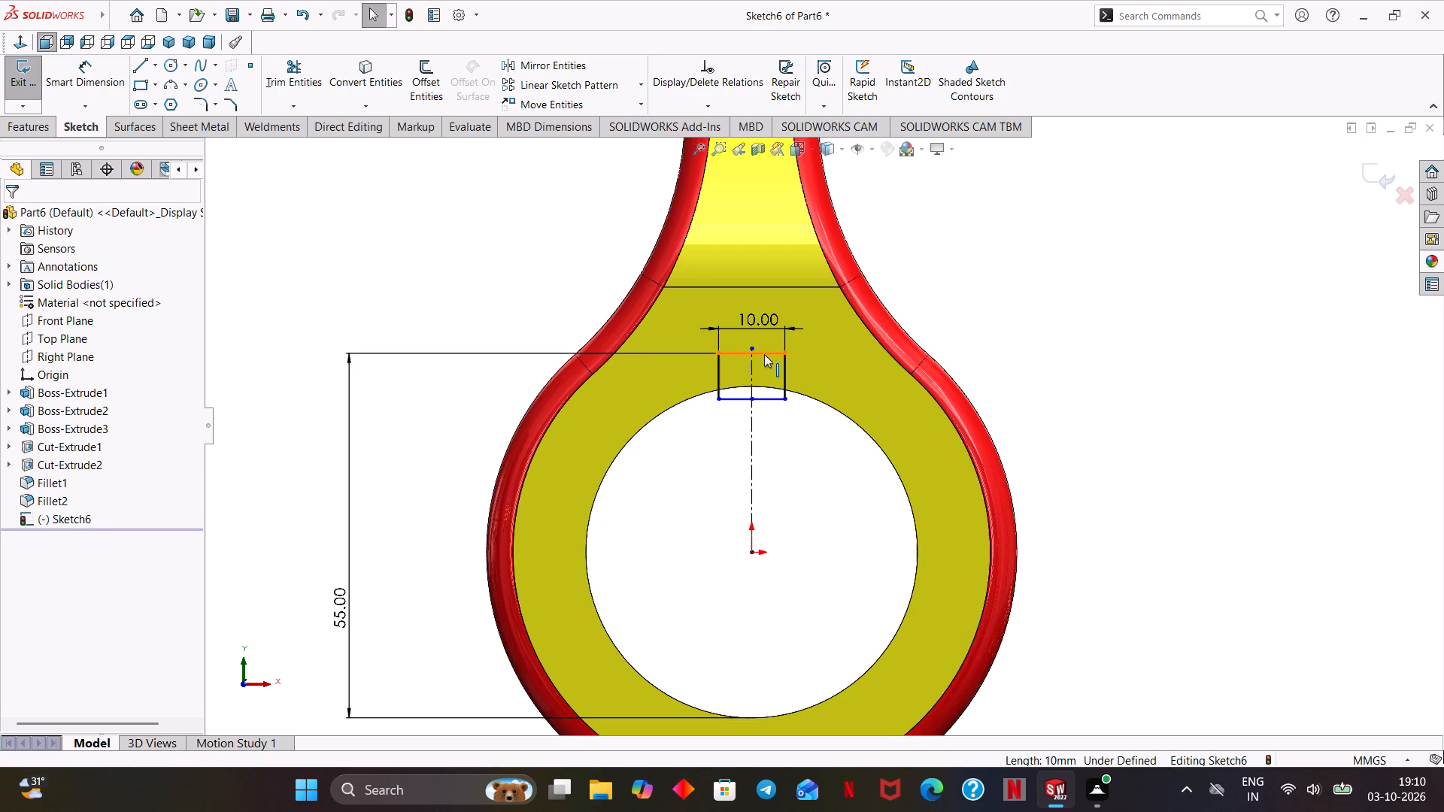
left_click_drag(764, 354, 759, 398)
left_click_drag(760, 398, 760, 409)
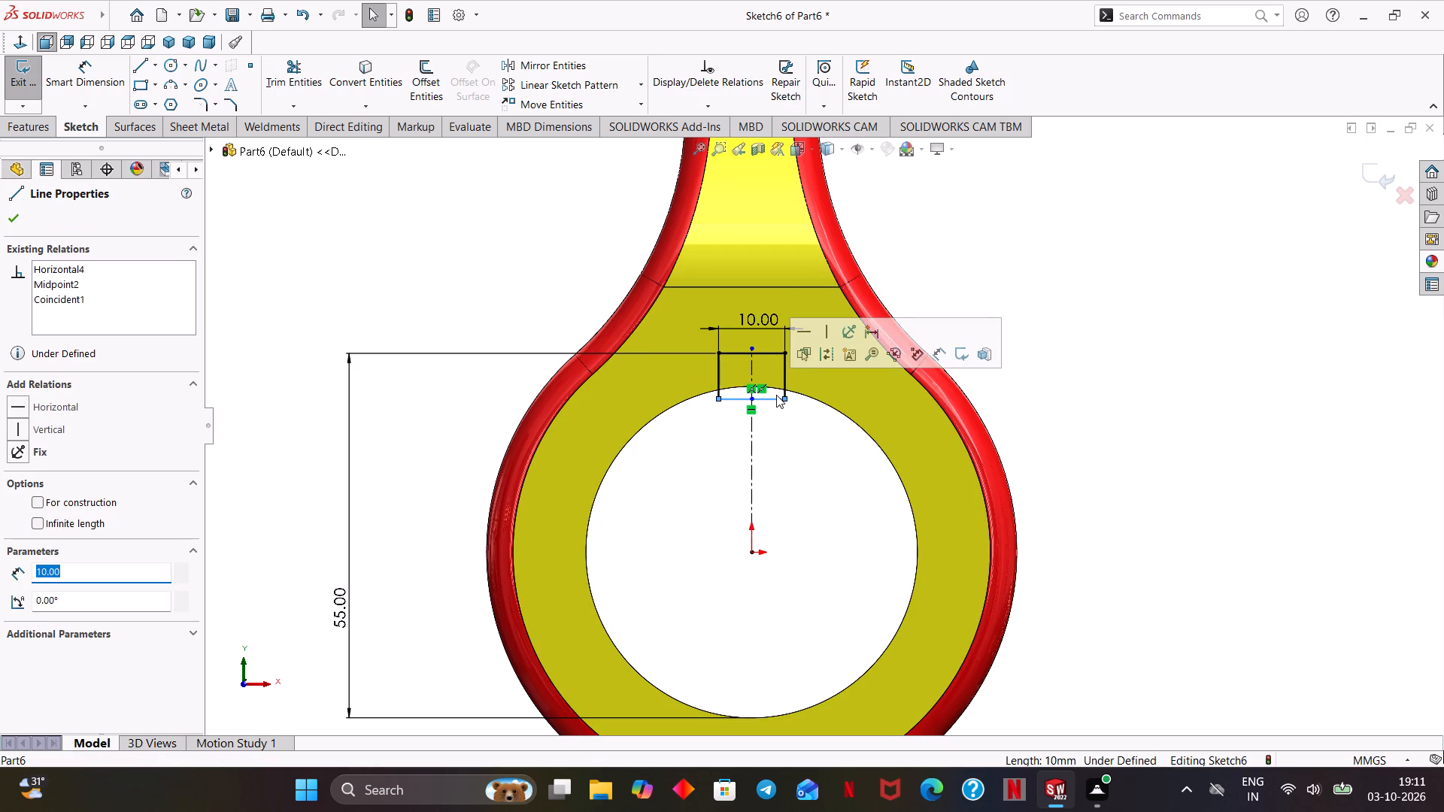
key("Escape")
left_click_drag(784, 396, 792, 418)
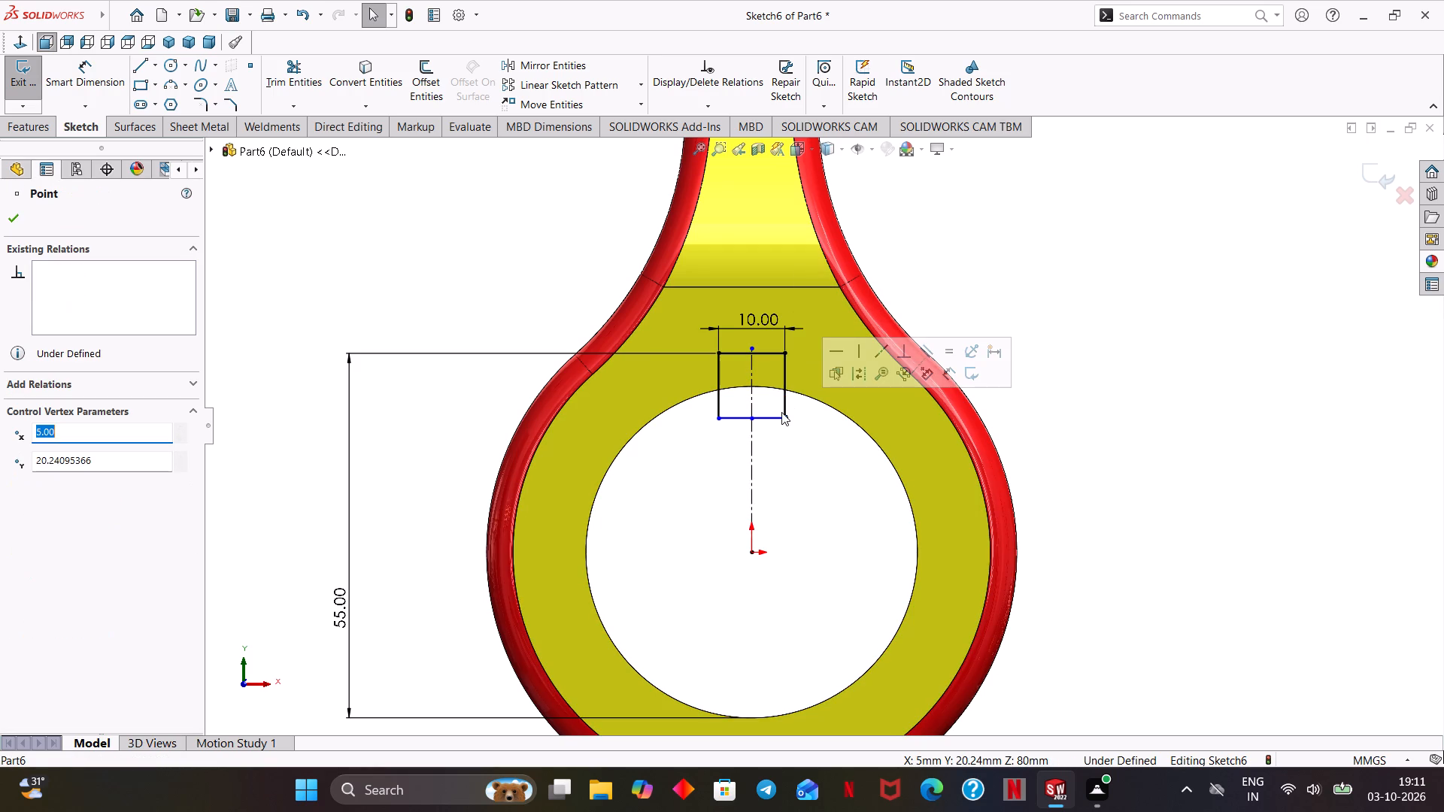
left_click_drag(782, 412, 790, 437)
key("Escape")
left_click_drag(787, 420, 785, 428)
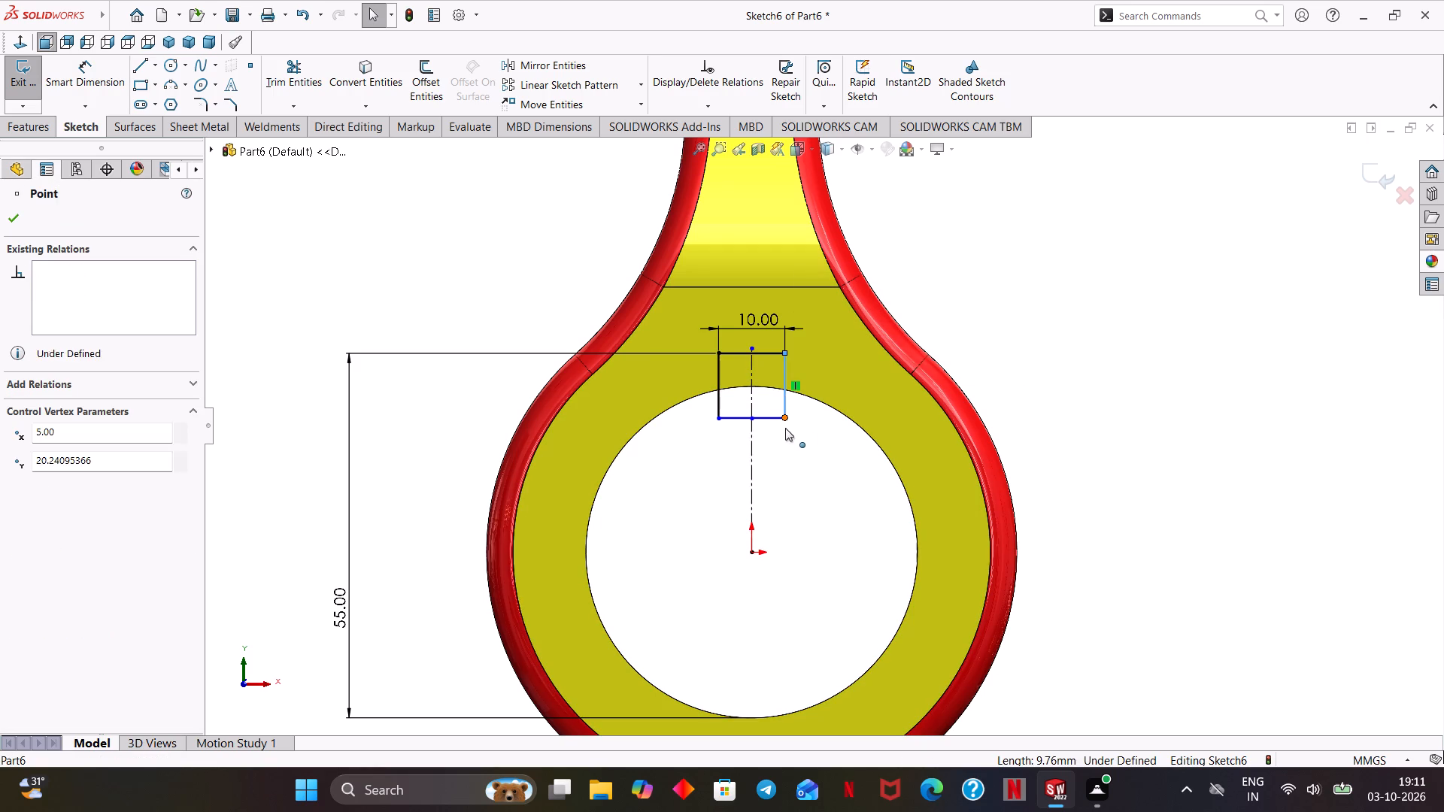
left_click_drag(785, 428, 788, 438)
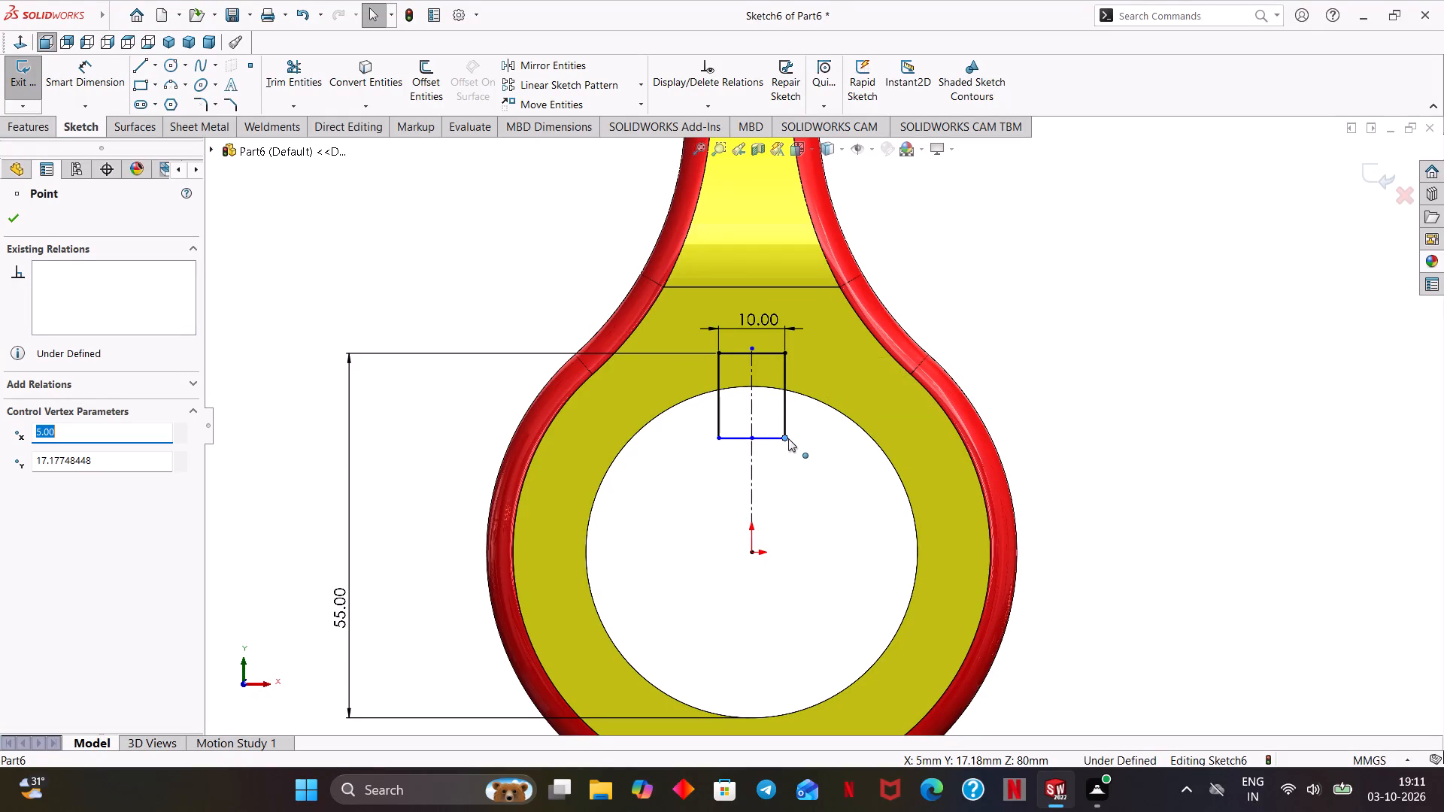
left_click_drag(788, 438, 802, 475)
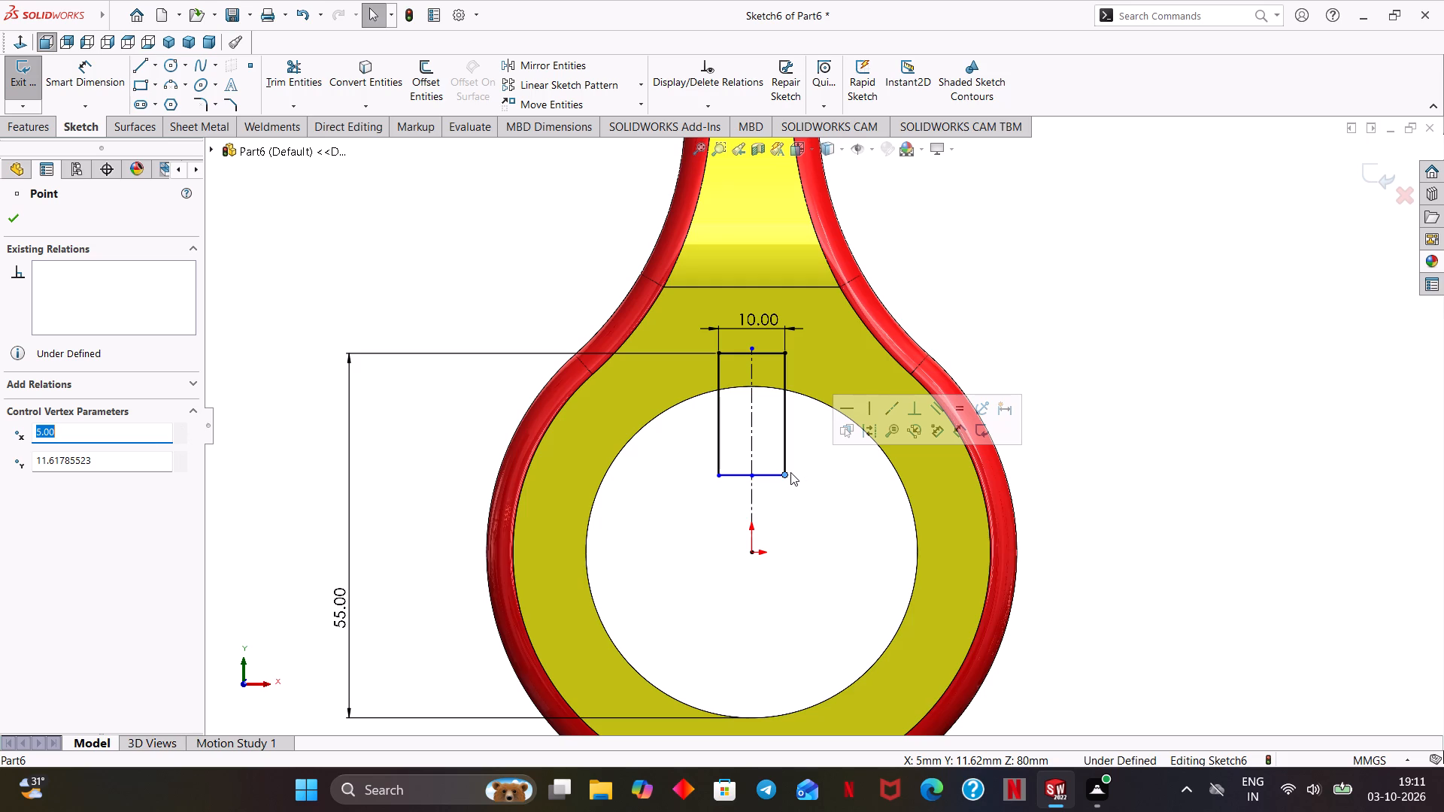
left_click_drag(786, 476, 787, 491)
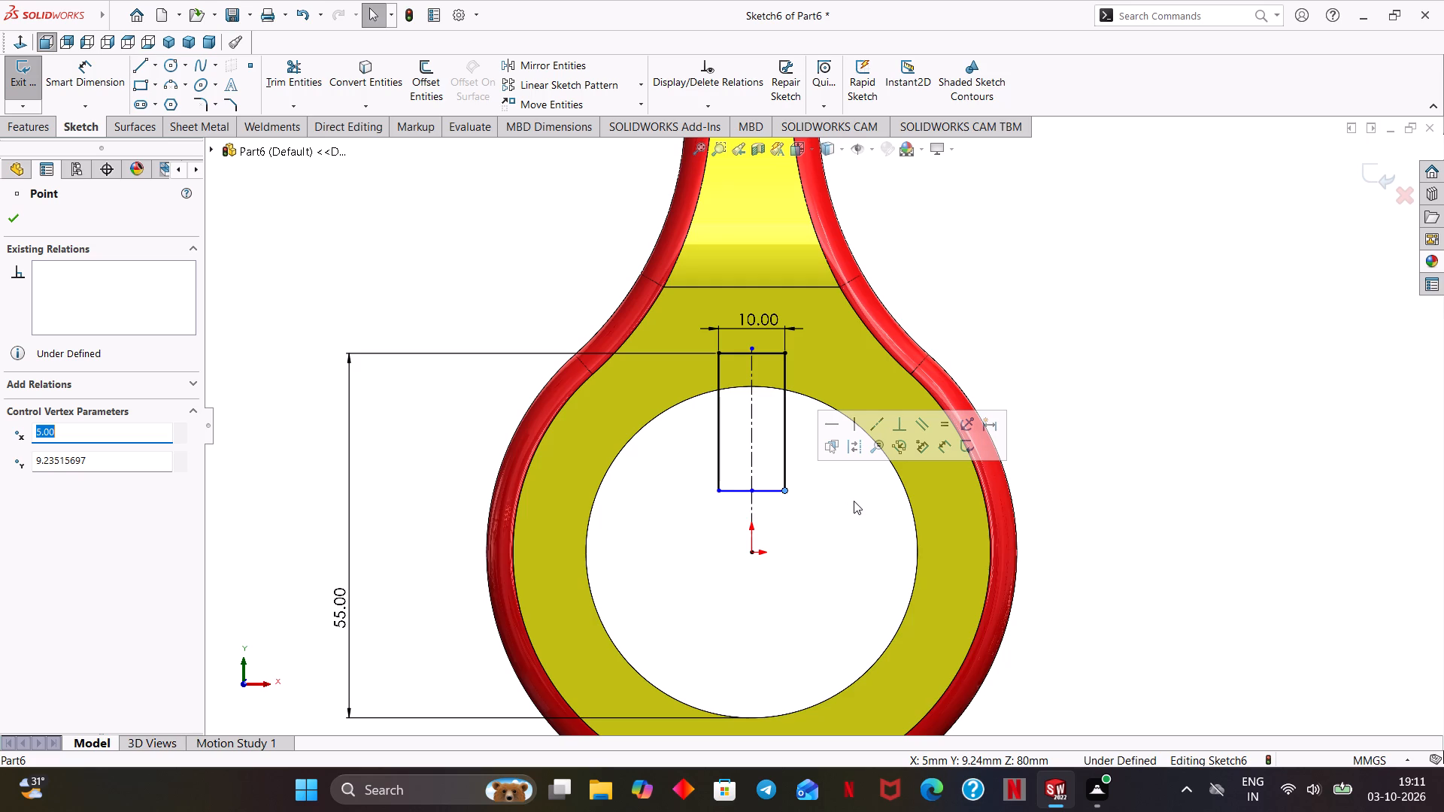
left_click_drag(762, 489, 761, 470)
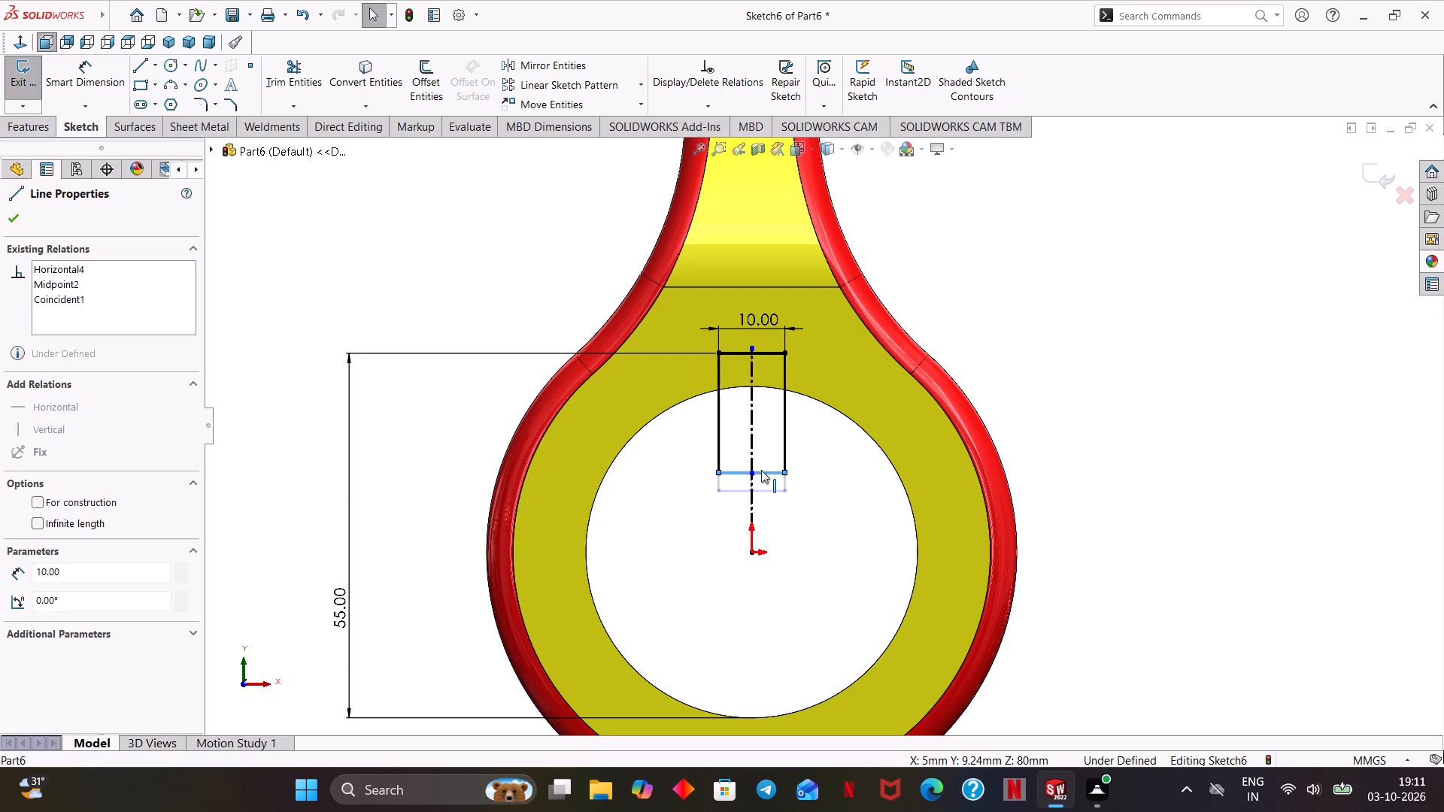
left_click_drag(761, 470, 760, 462)
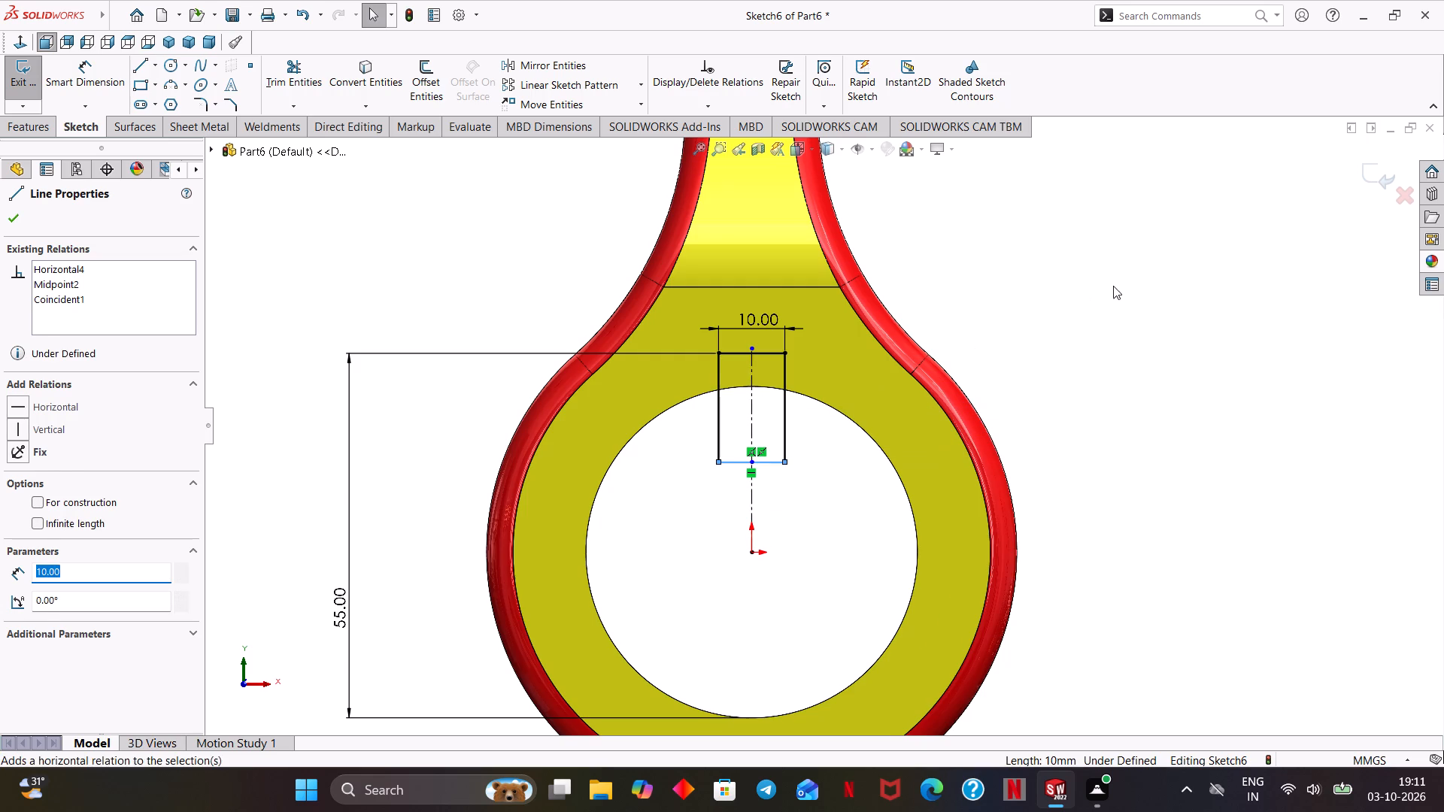
left_click(1113, 286)
Cut the notch rectangle Through All along the large cylinder with an Extruded Cut.
left_click(43, 136)
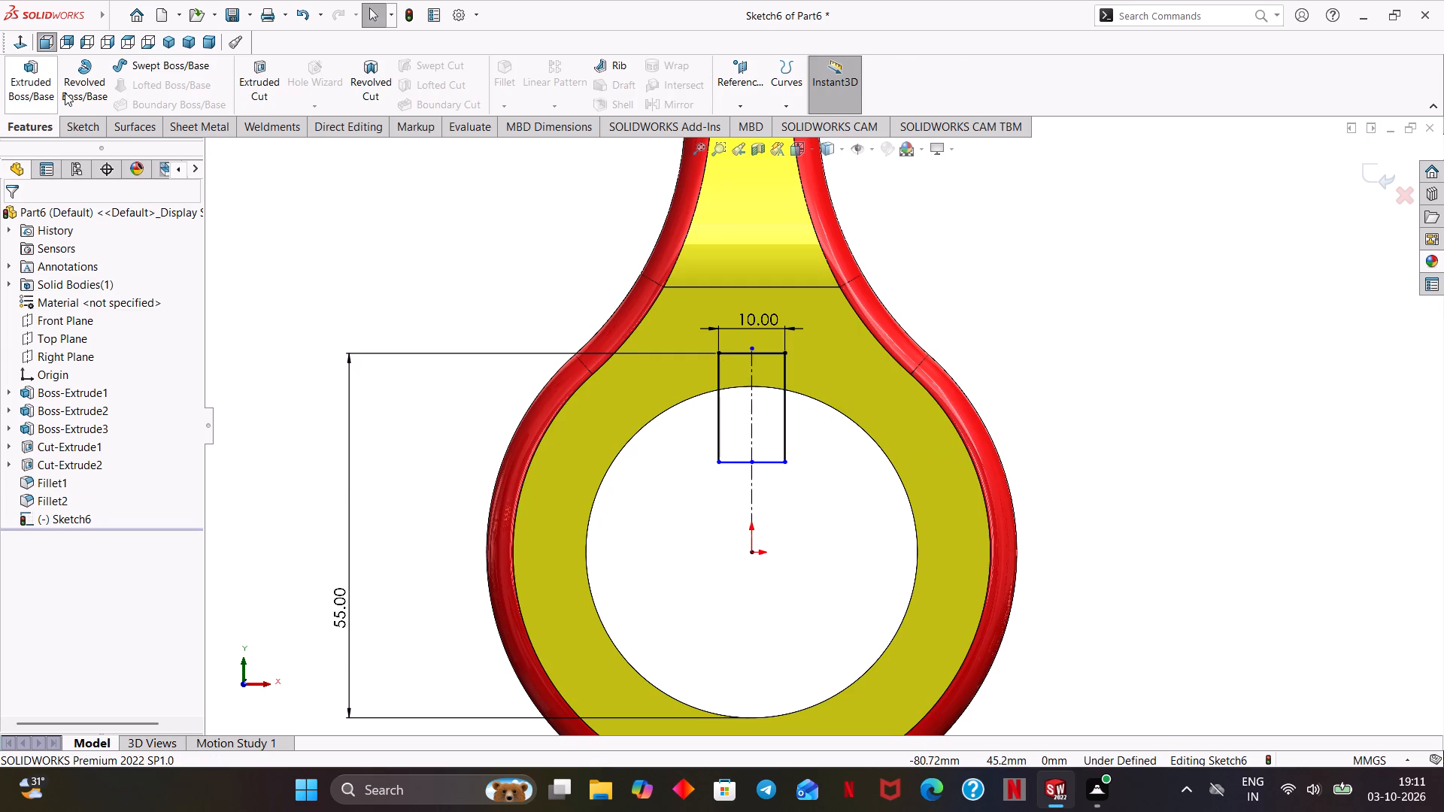
left_click(259, 74)
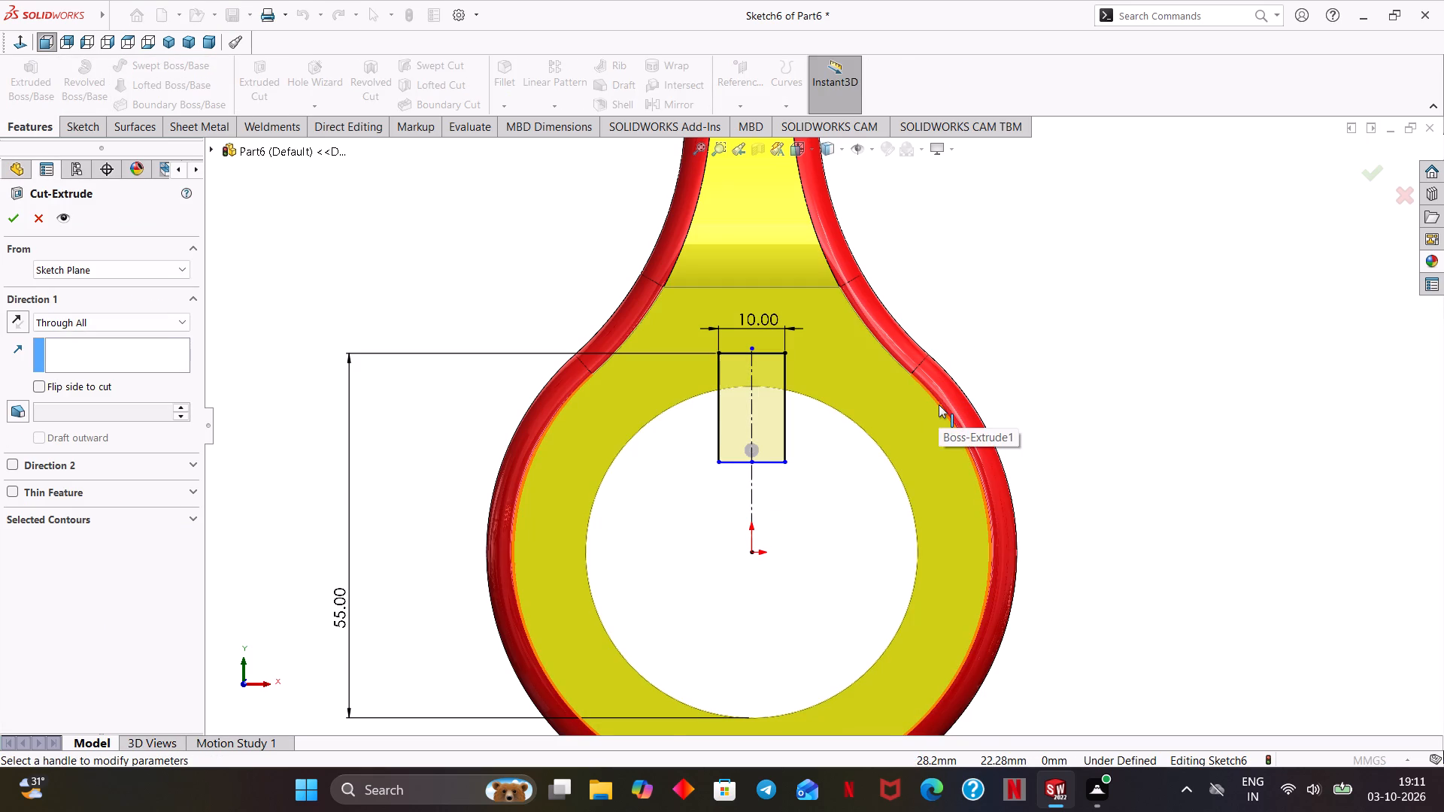
scroll(950, 403, "up", 1)
middle_click_drag(997, 397, 939, 432)
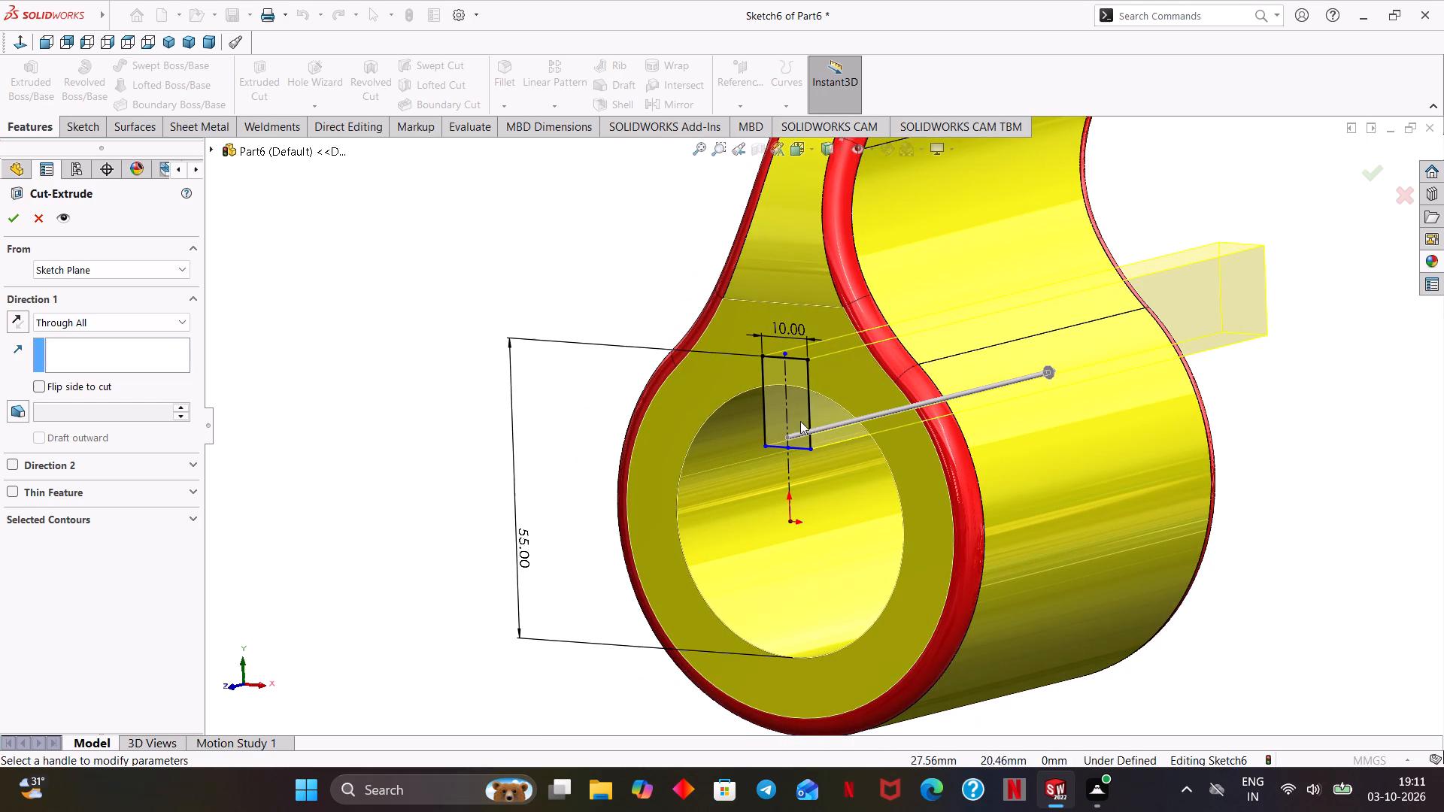
left_click(3, 217)
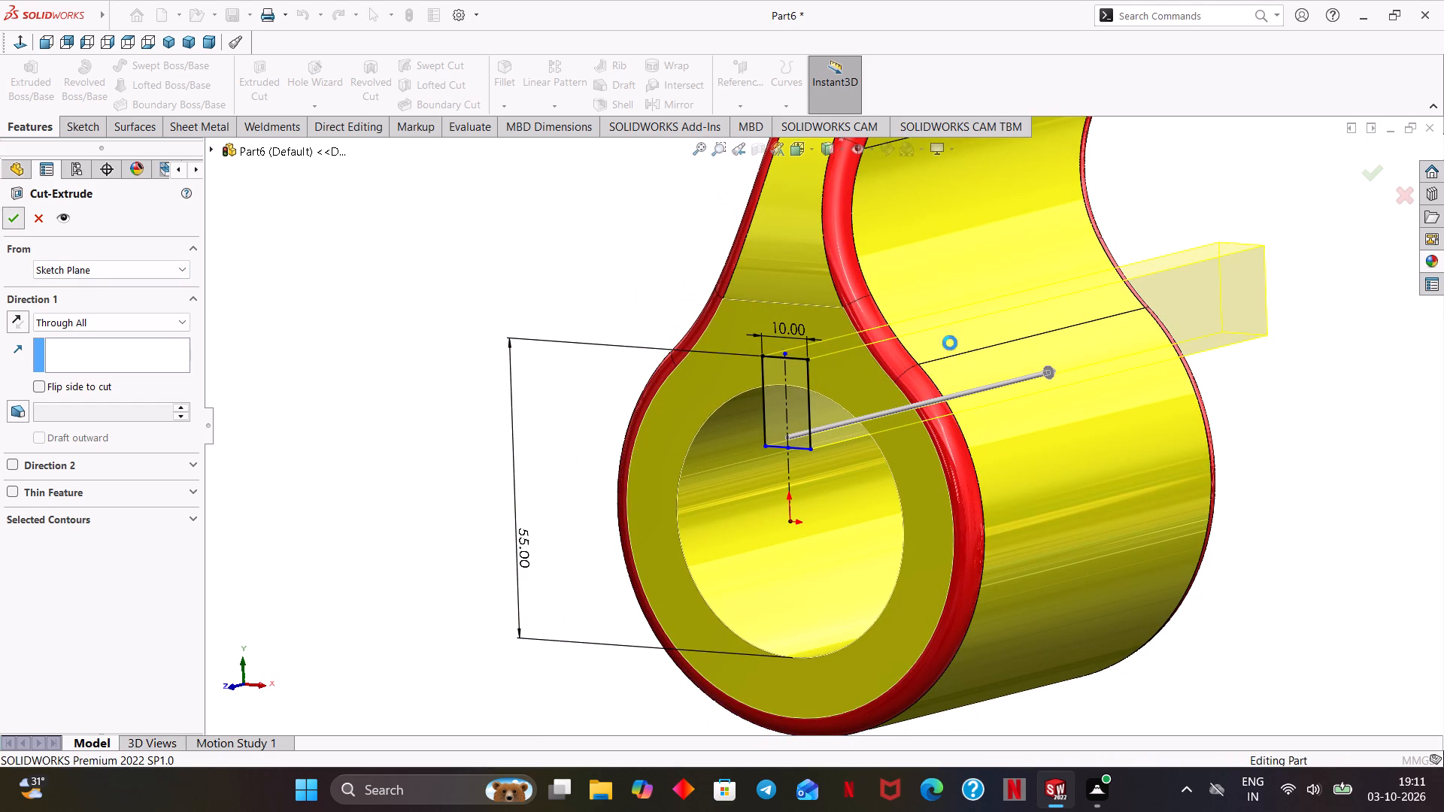
left_click(1245, 400)
Edit the small cylinder's extrusion so that it starts at a 45 mm offset from its sketch plane.
middle_click_drag(1245, 400, 1189, 397)
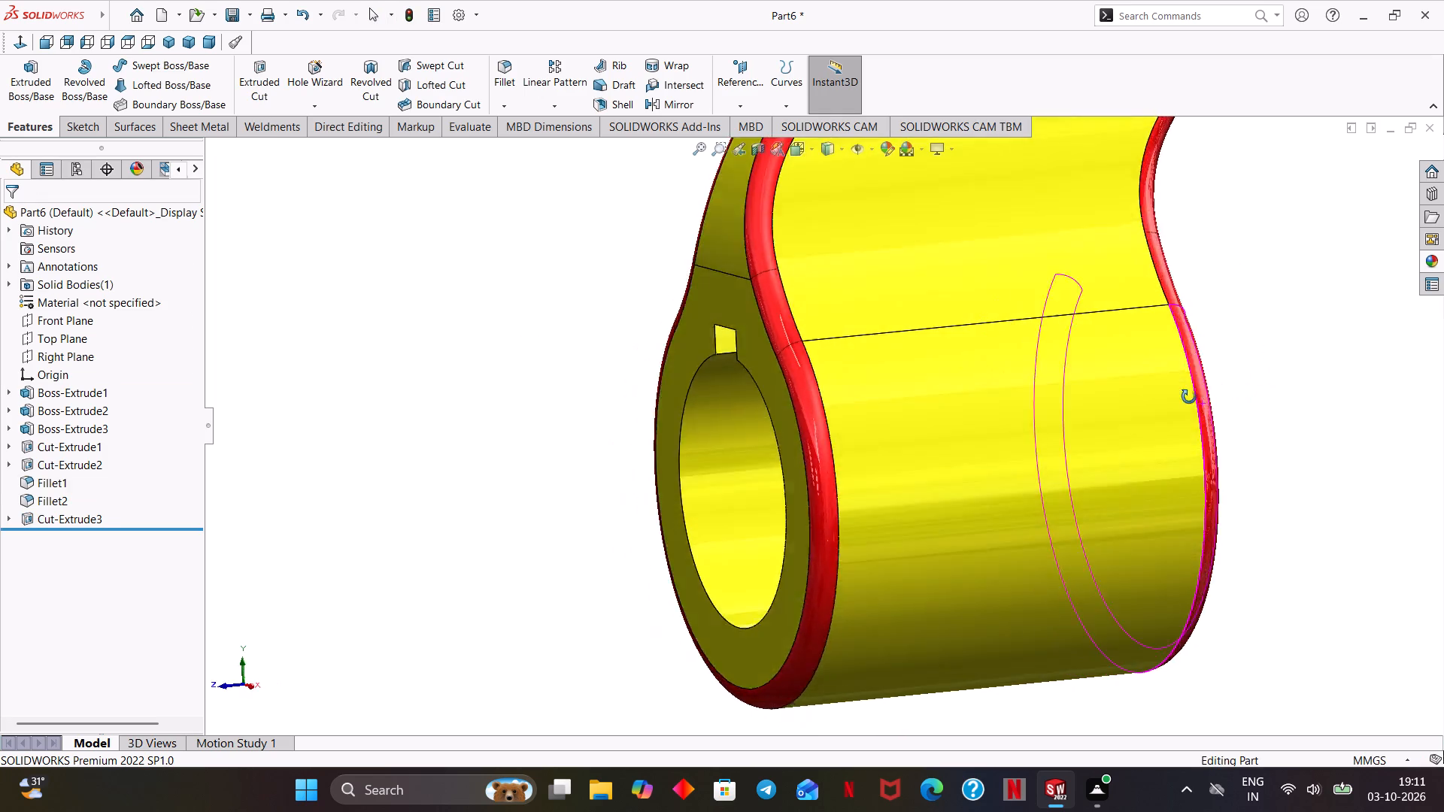
middle_click_drag(1189, 397, 1251, 371)
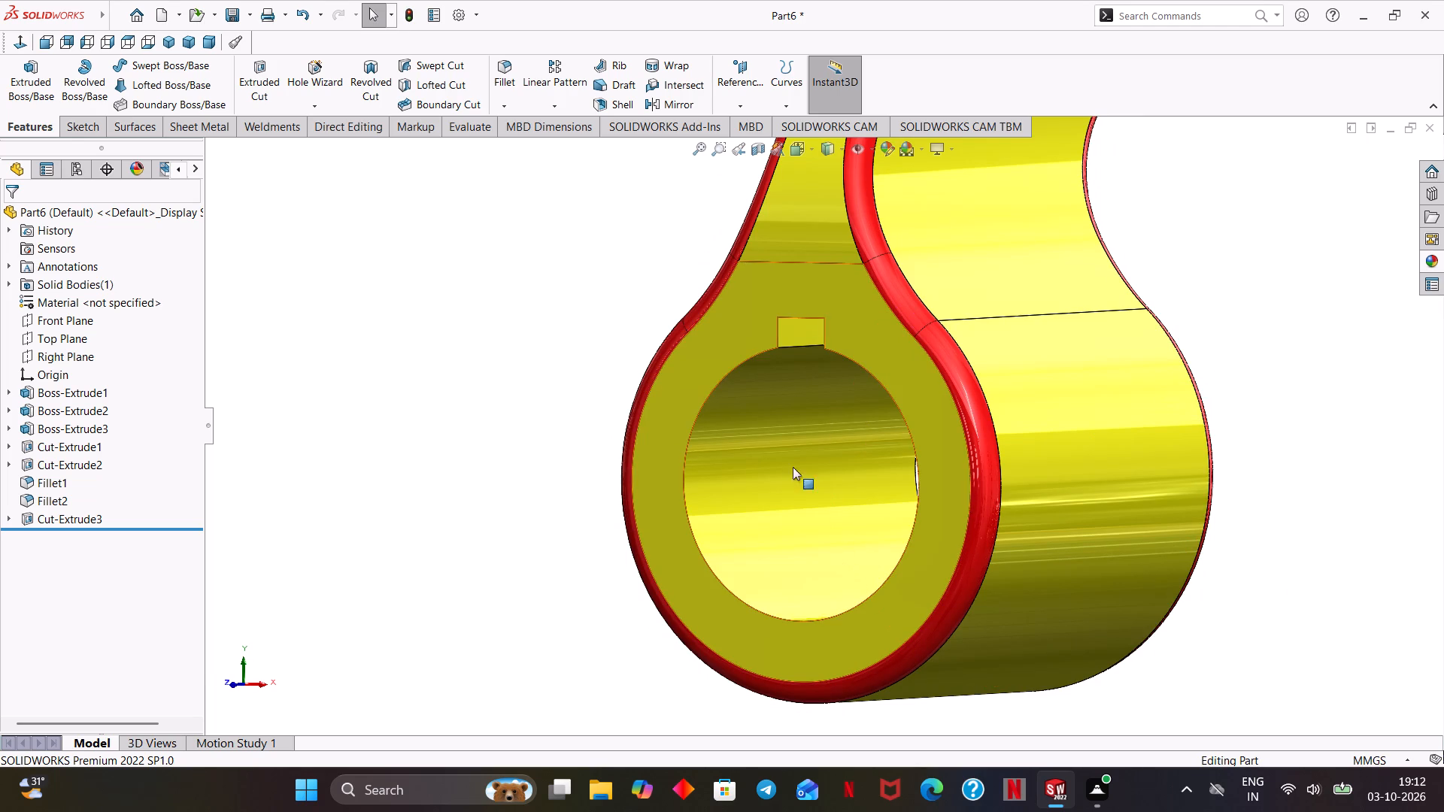
left_click(39, 419)
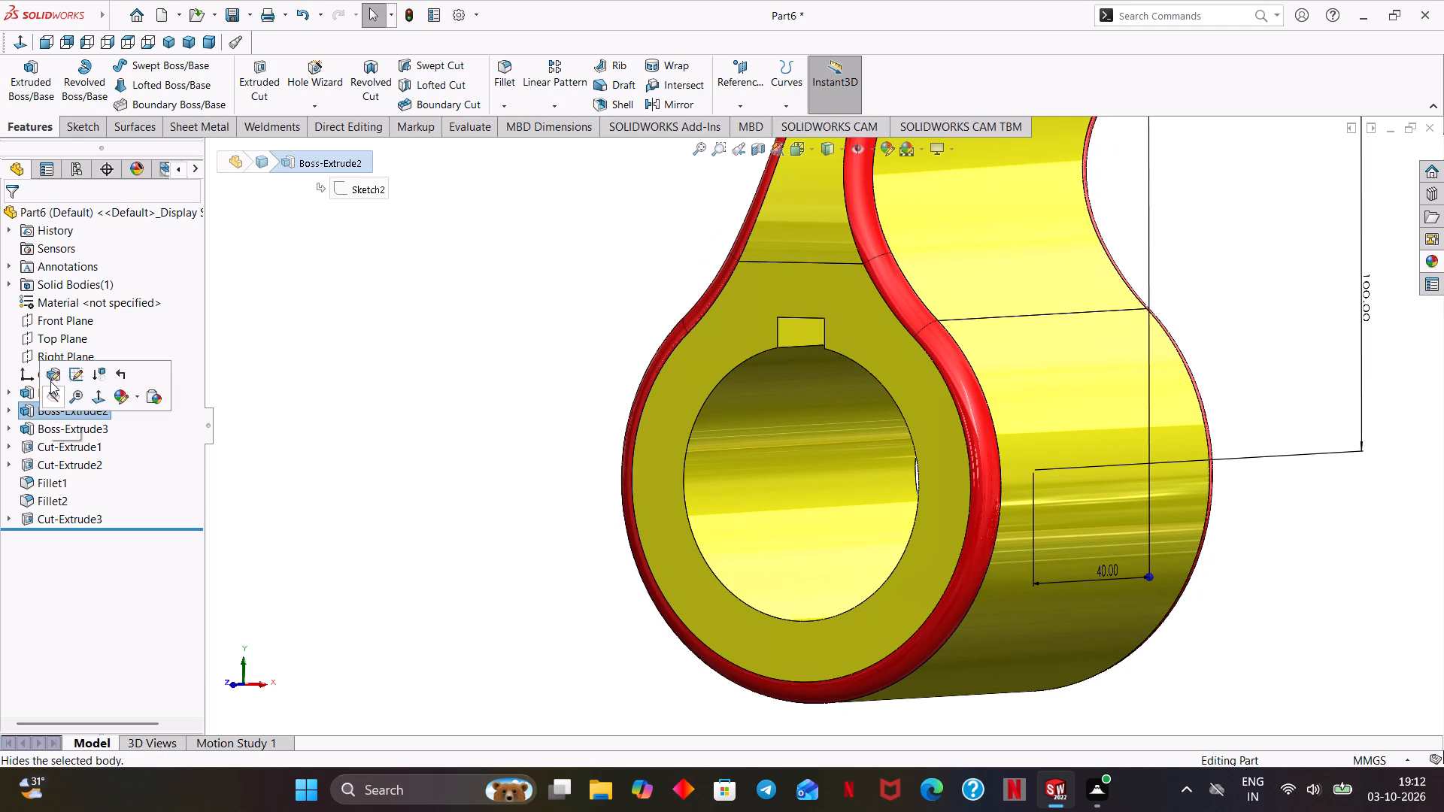
left_click(50, 381)
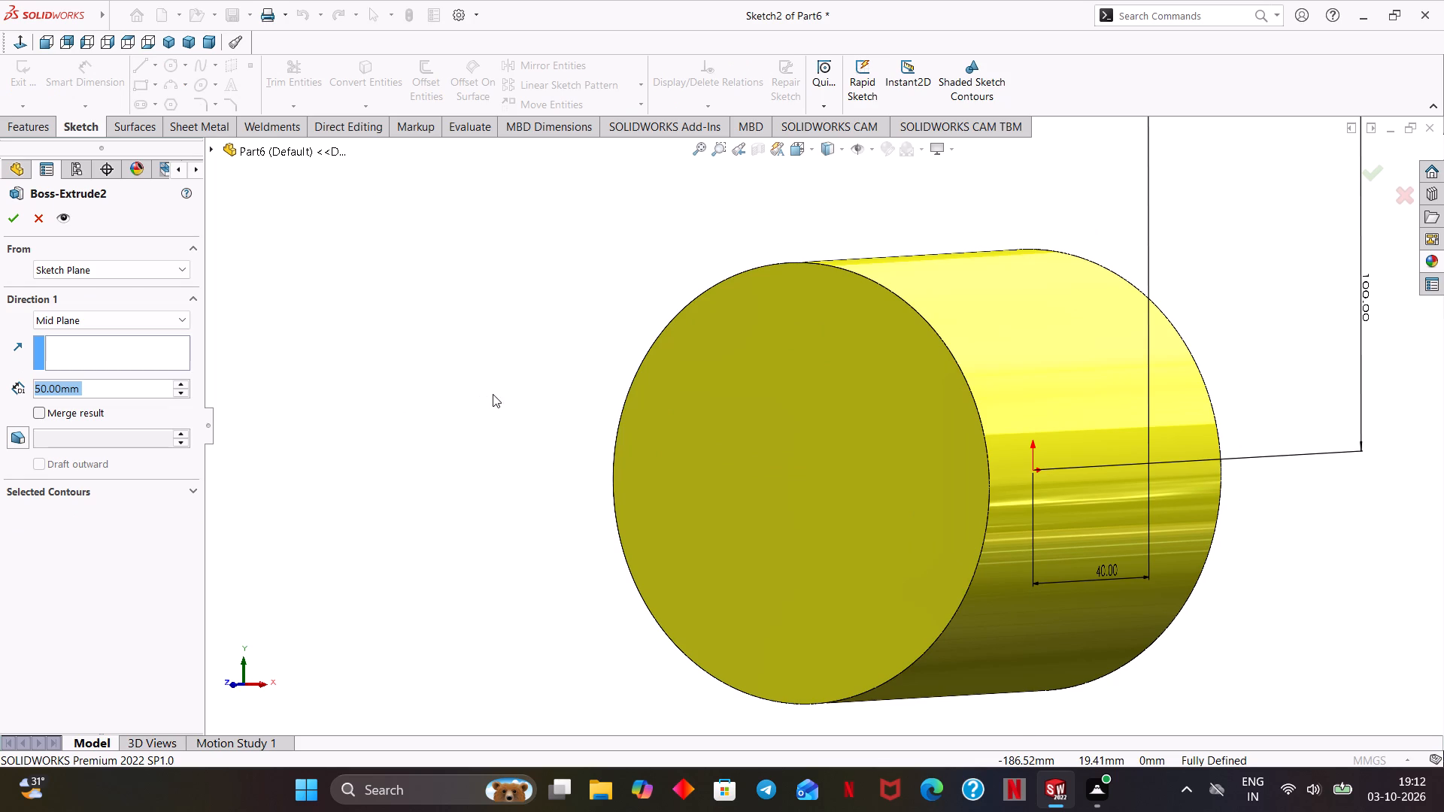
scroll(542, 371, "up", 5)
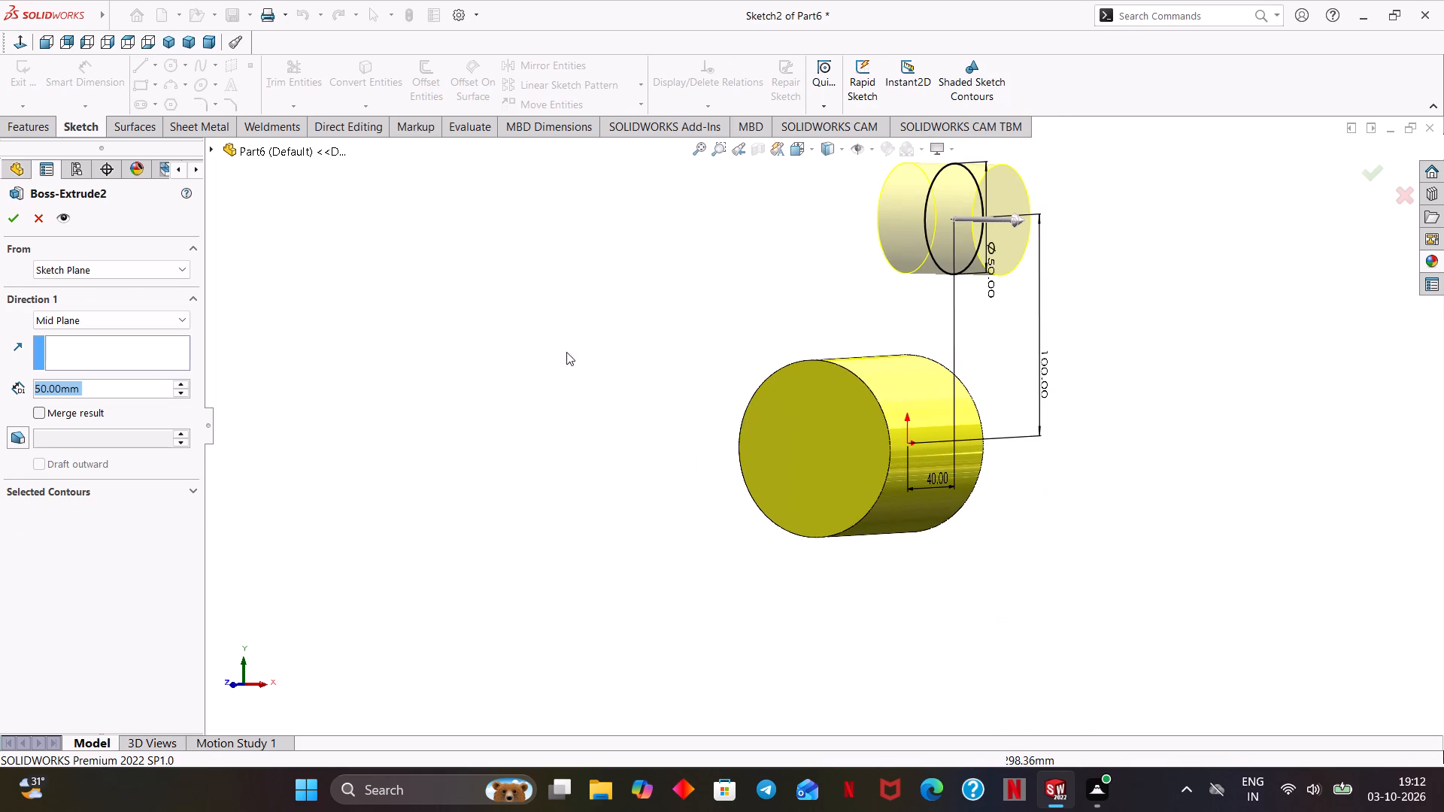
middle_click_drag(590, 336, 551, 435, "ctrl")
left_click(78, 269)
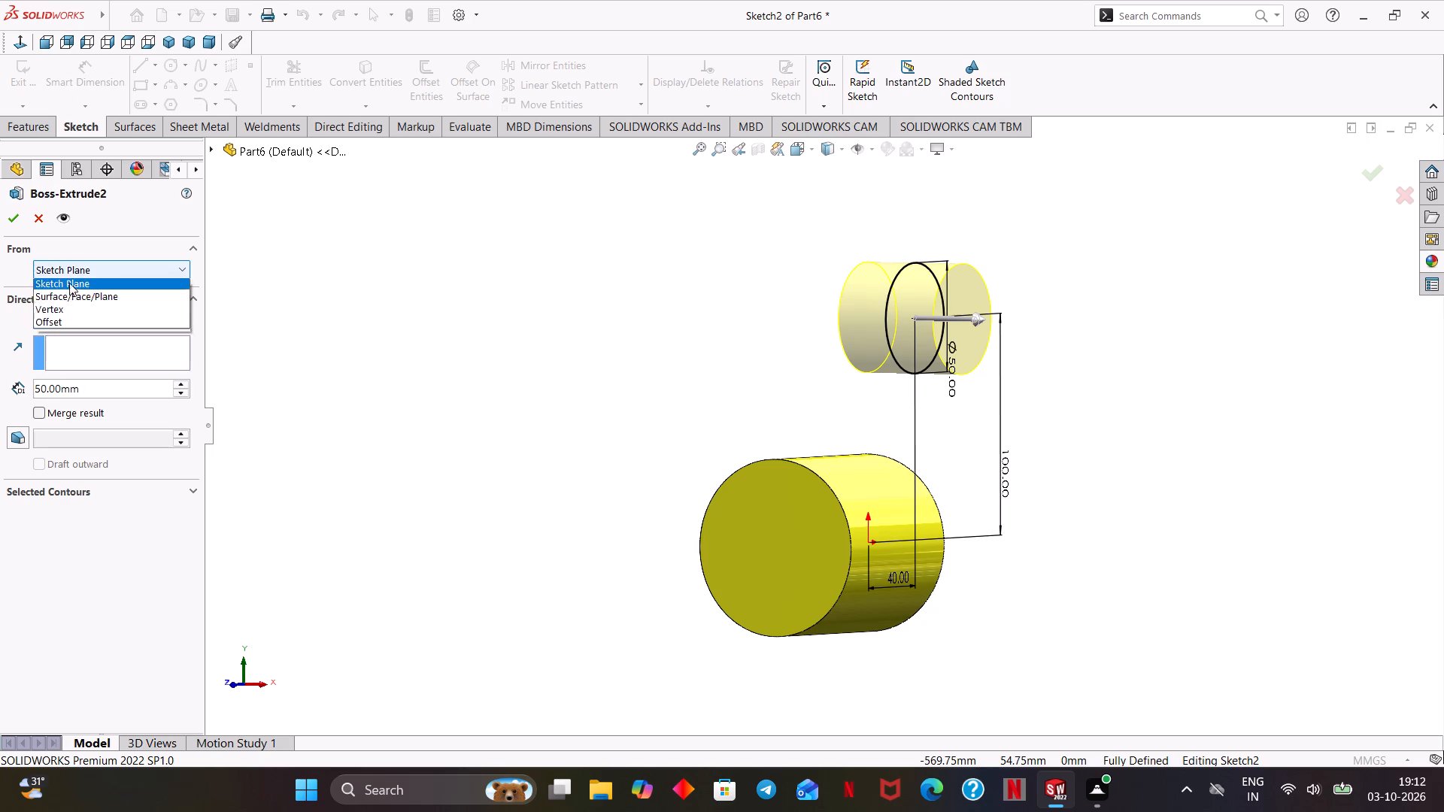
left_click(71, 319)
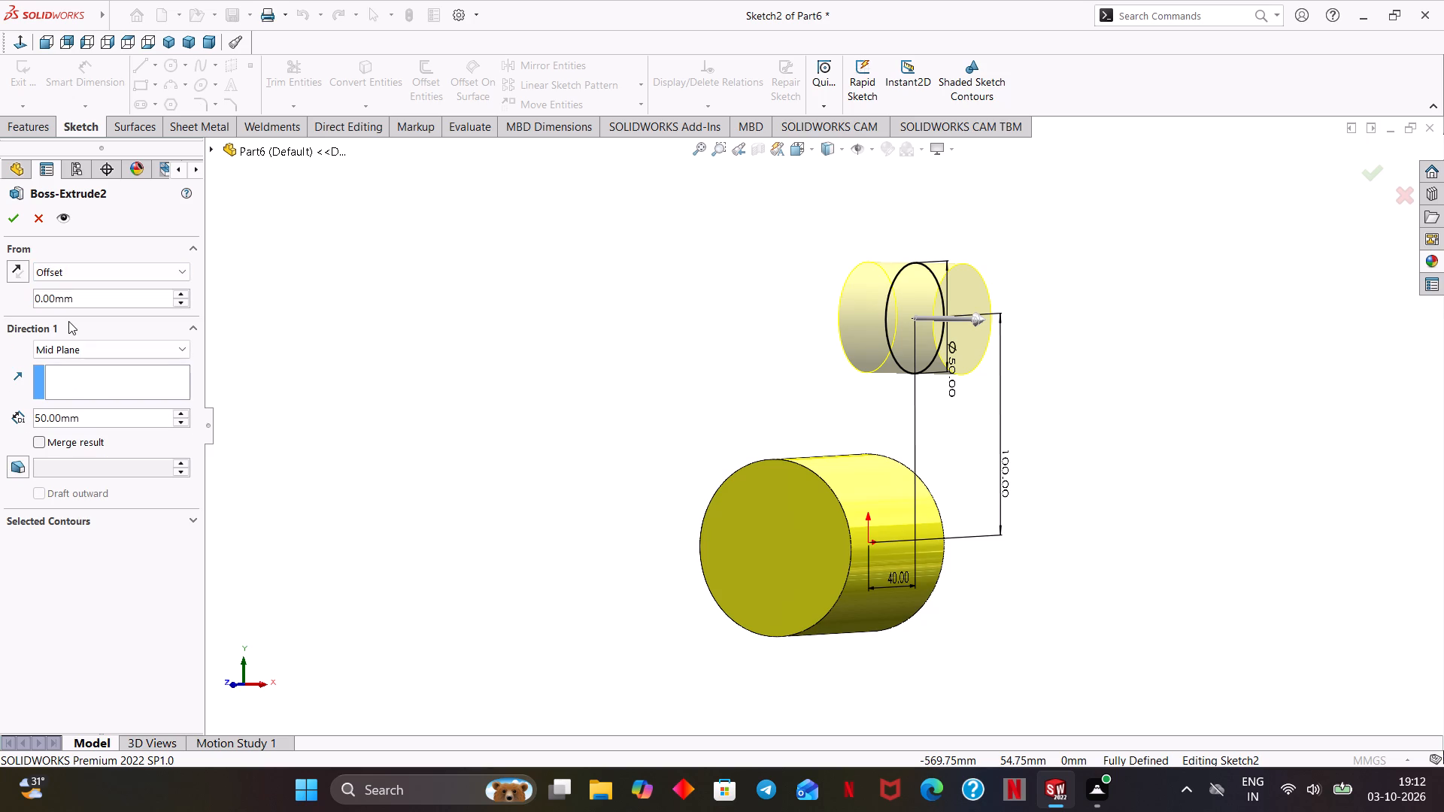
left_click_drag(86, 298, 16, 315)
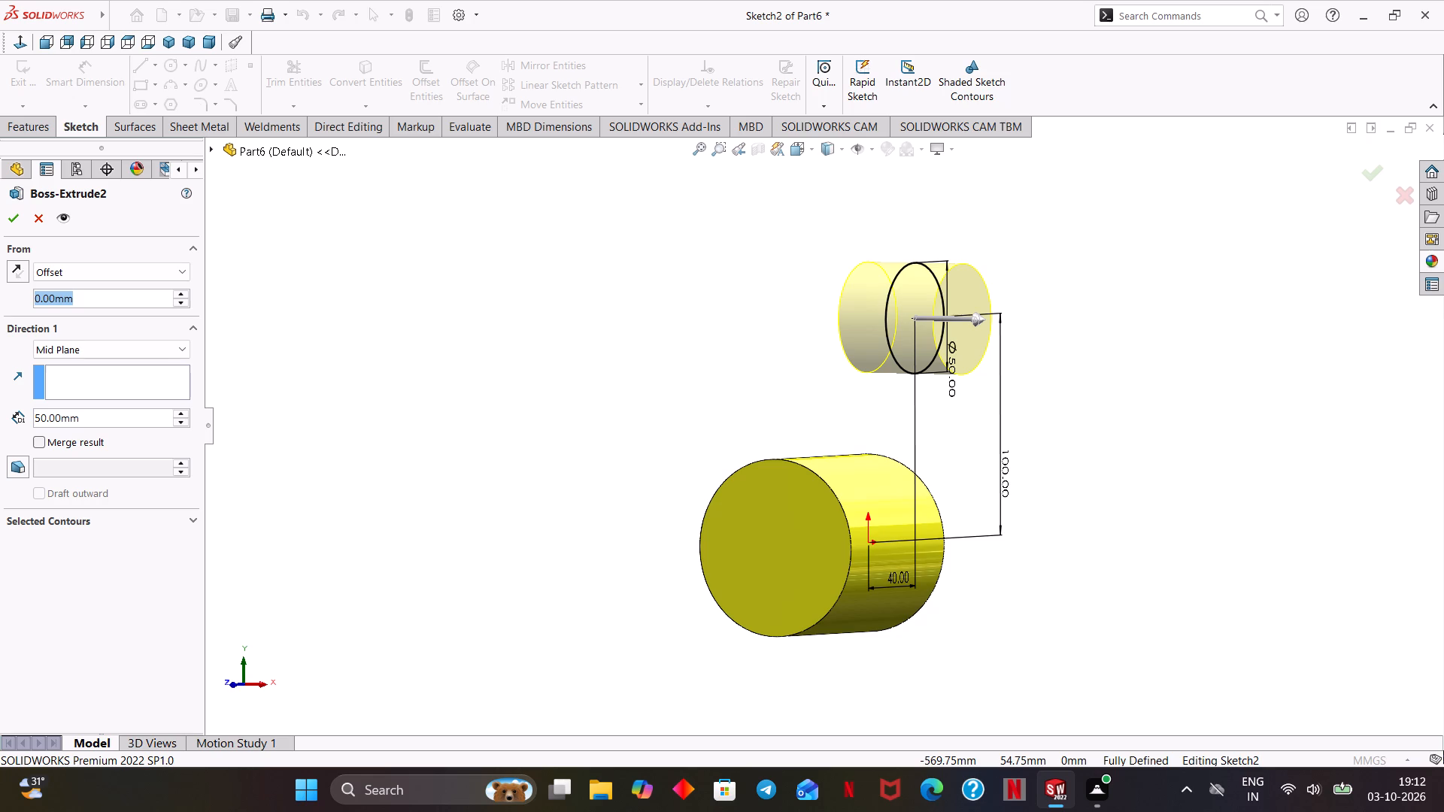
left_click_drag(16, 315, 9, 315)
type("45")
key("Return")
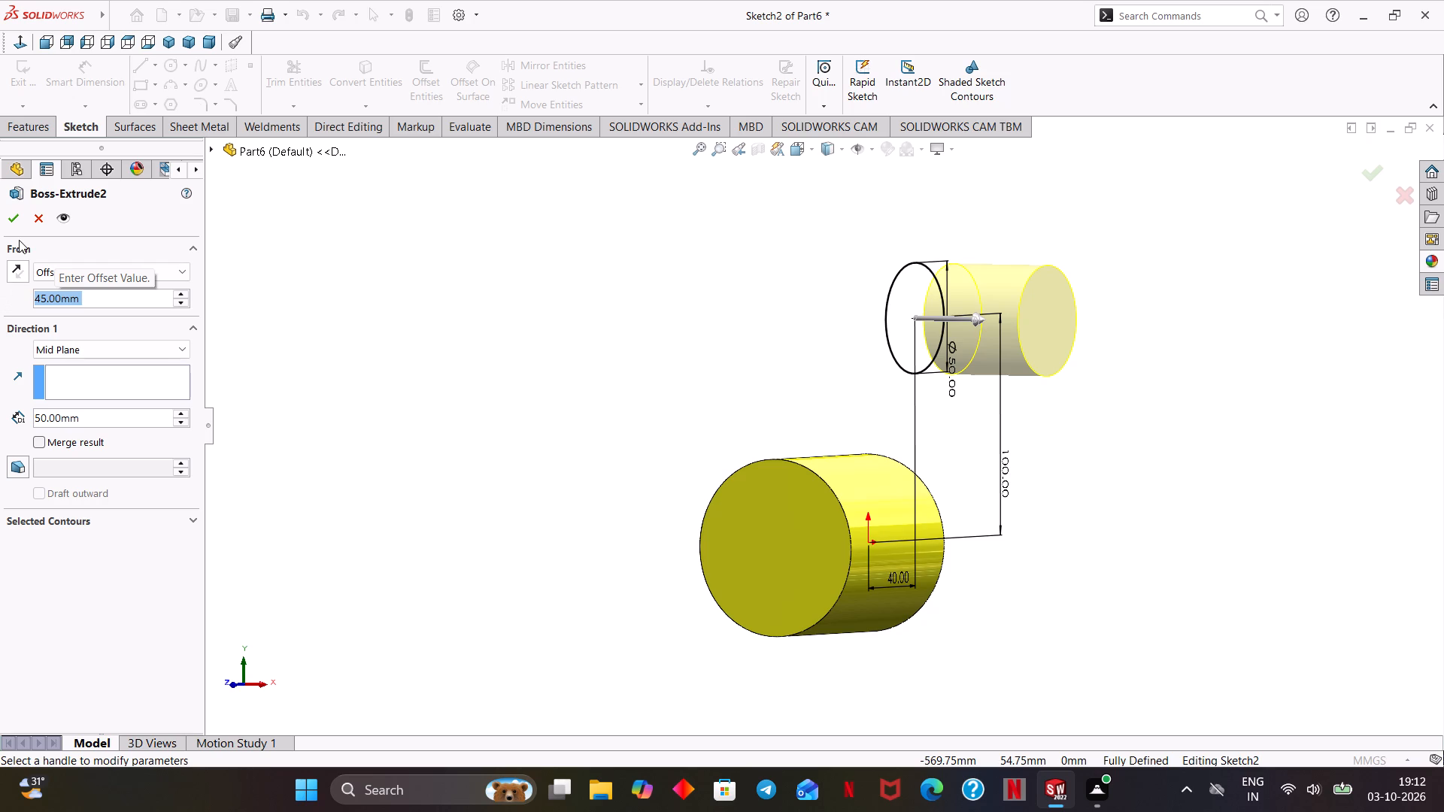
left_click(12, 220)
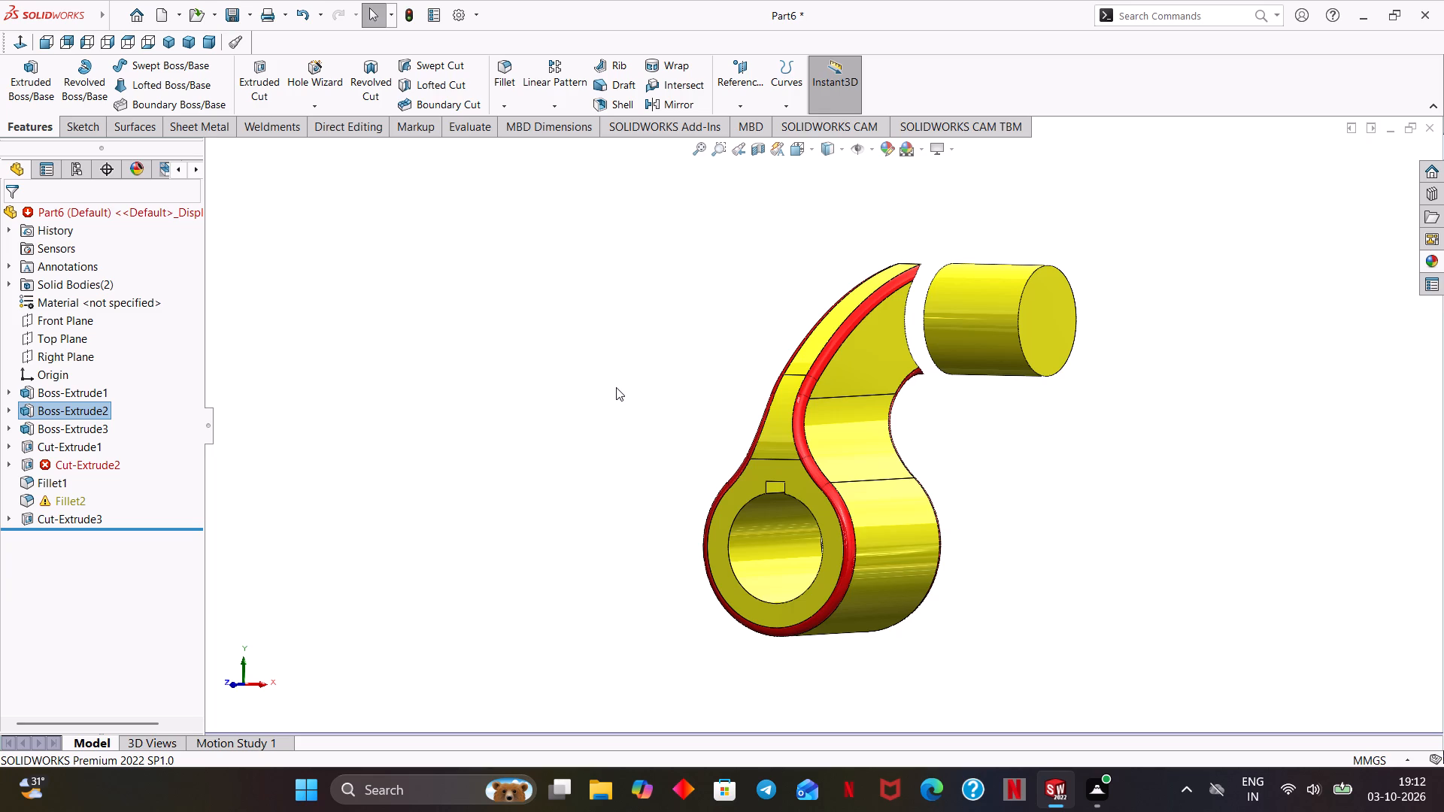
Edit the curved arm's extrusion to start offset from its sketch plane, trying 20 mm and settling on 30 mm.
left_click(99, 425)
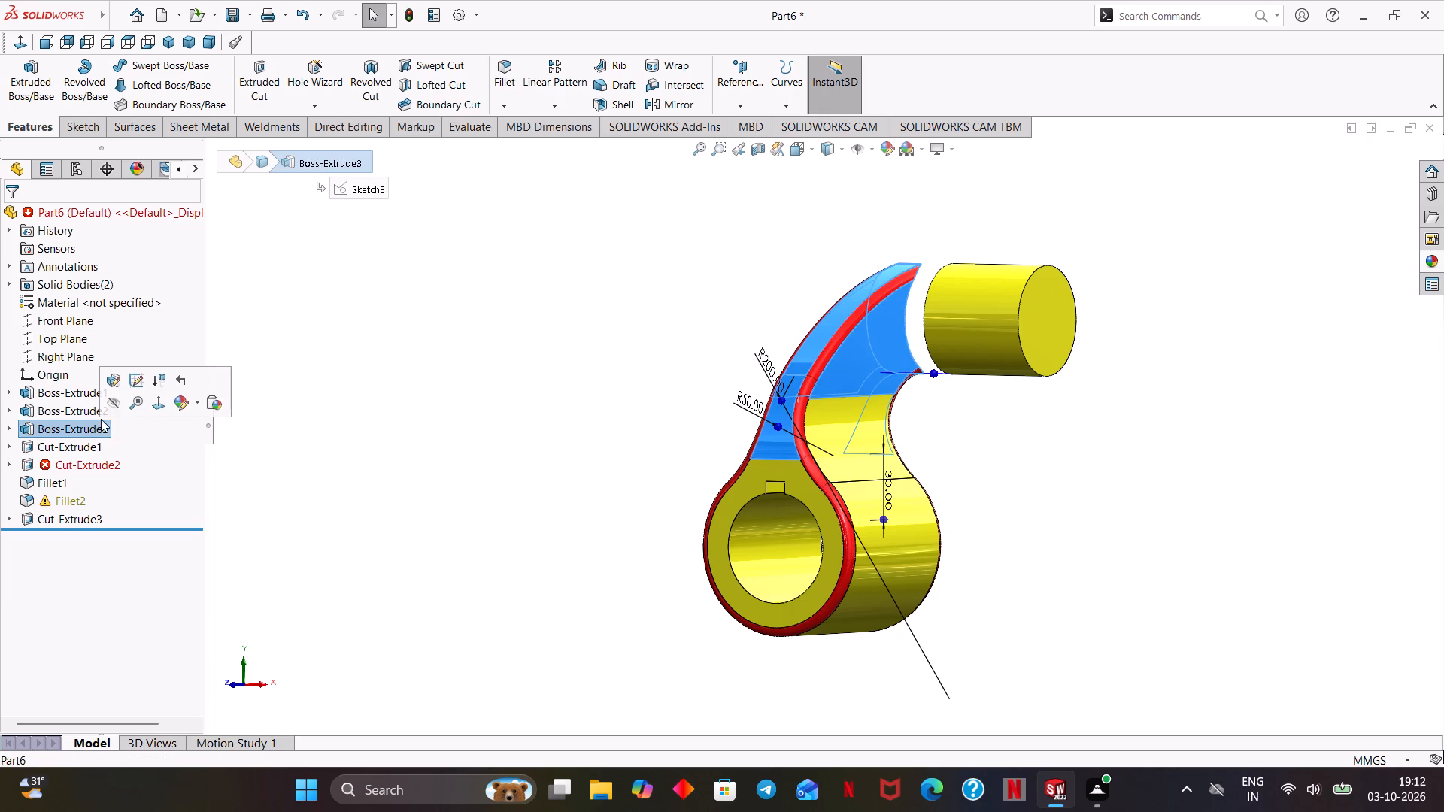
left_click(109, 382)
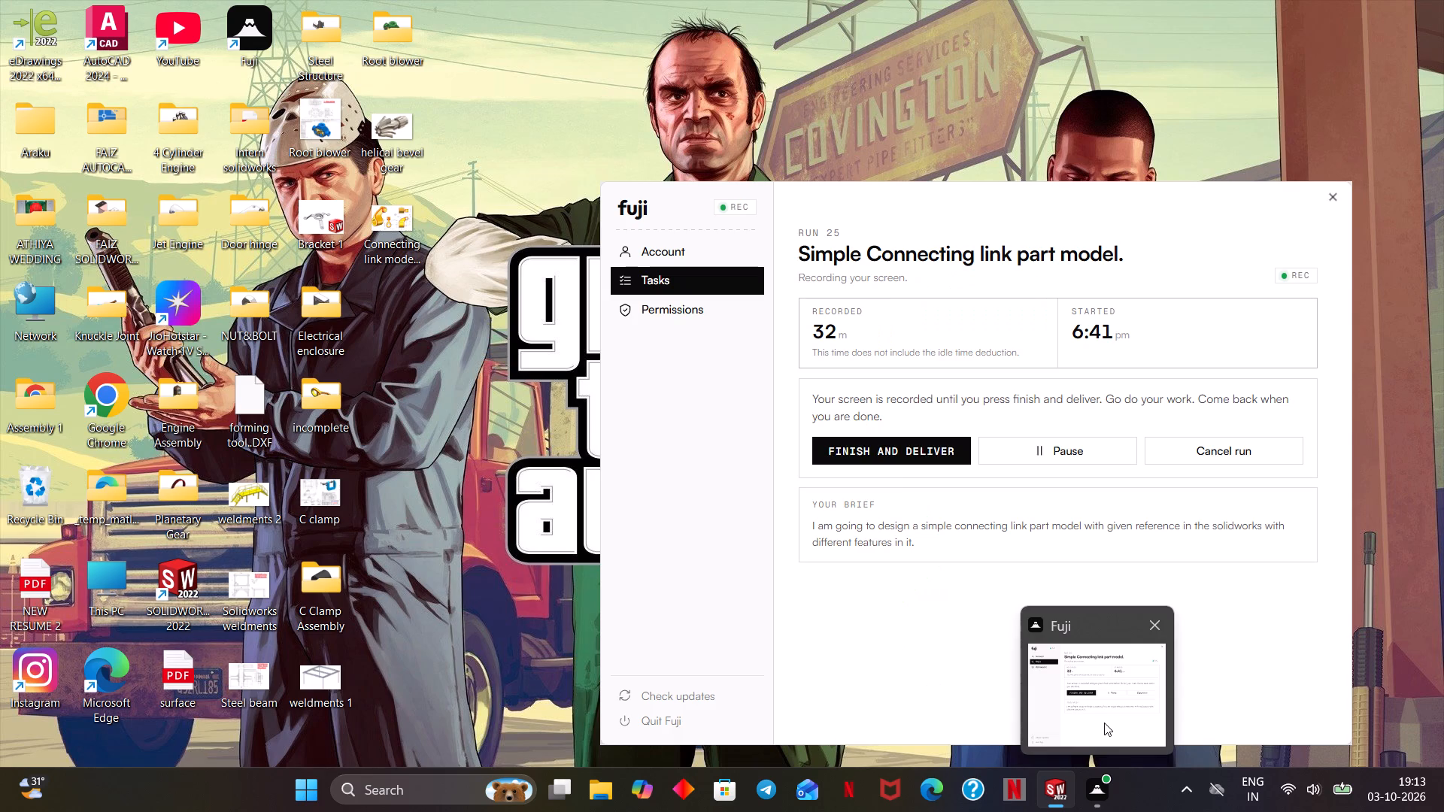
left_click(92, 268)
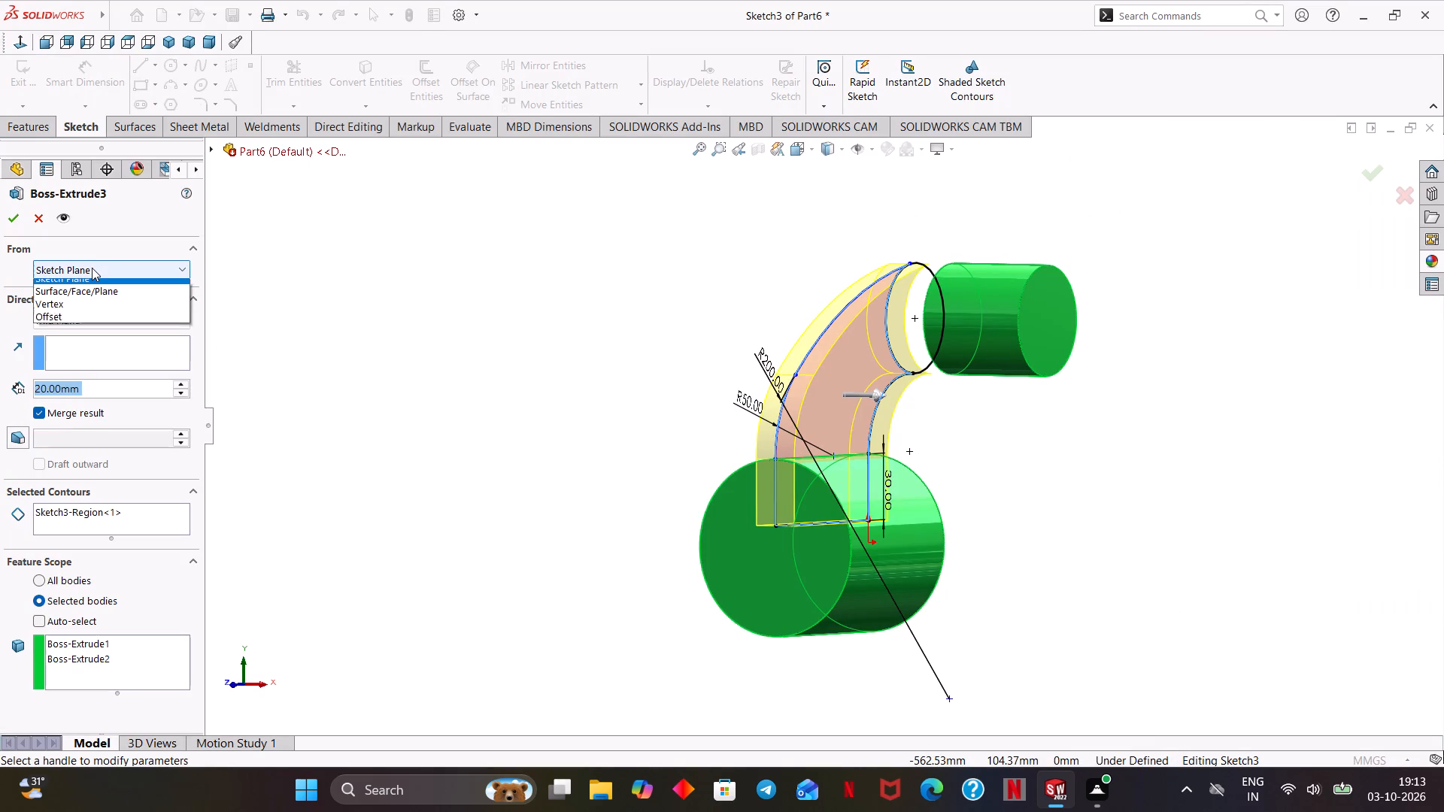
left_click(63, 318)
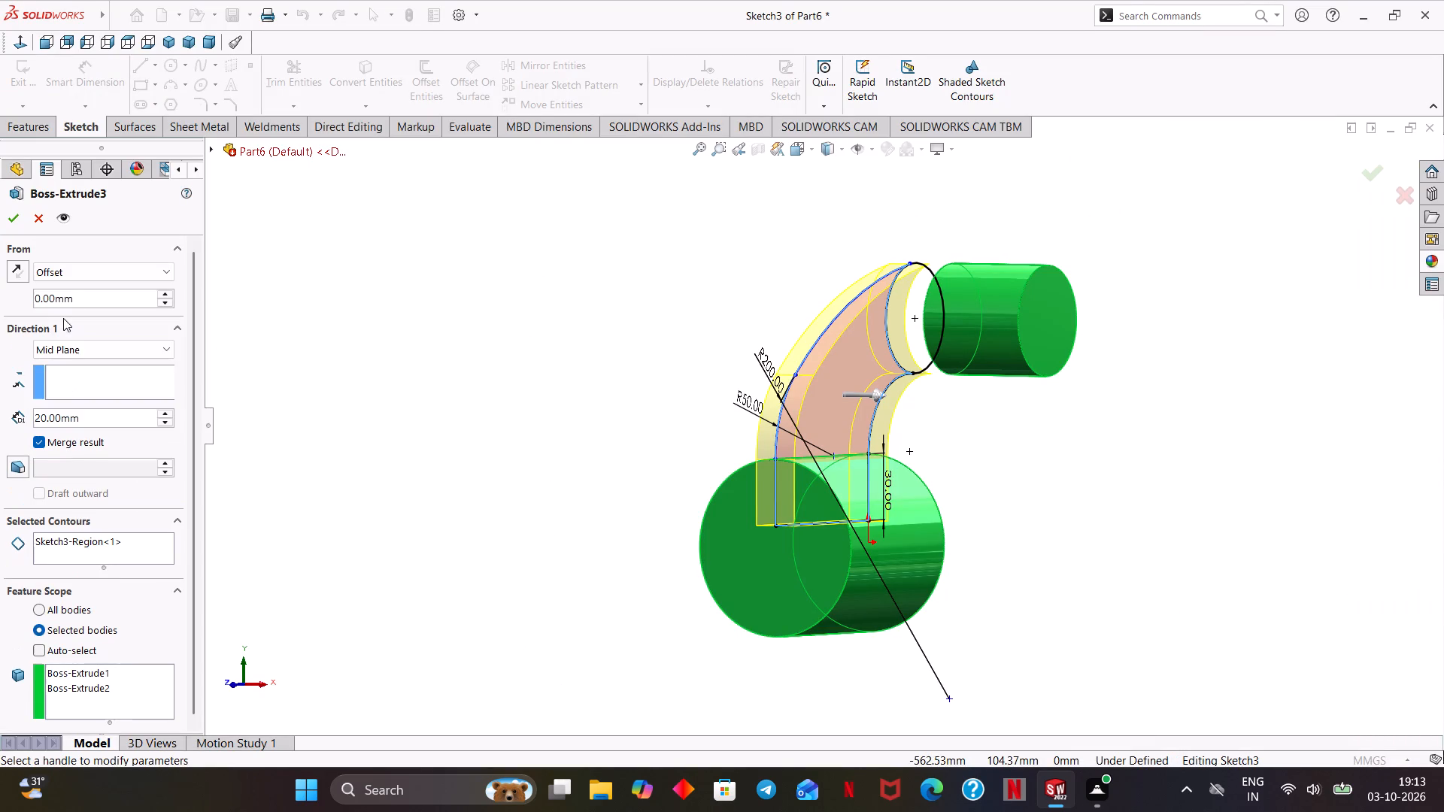
left_click_drag(93, 301, 33, 302)
type("20")
key("Return")
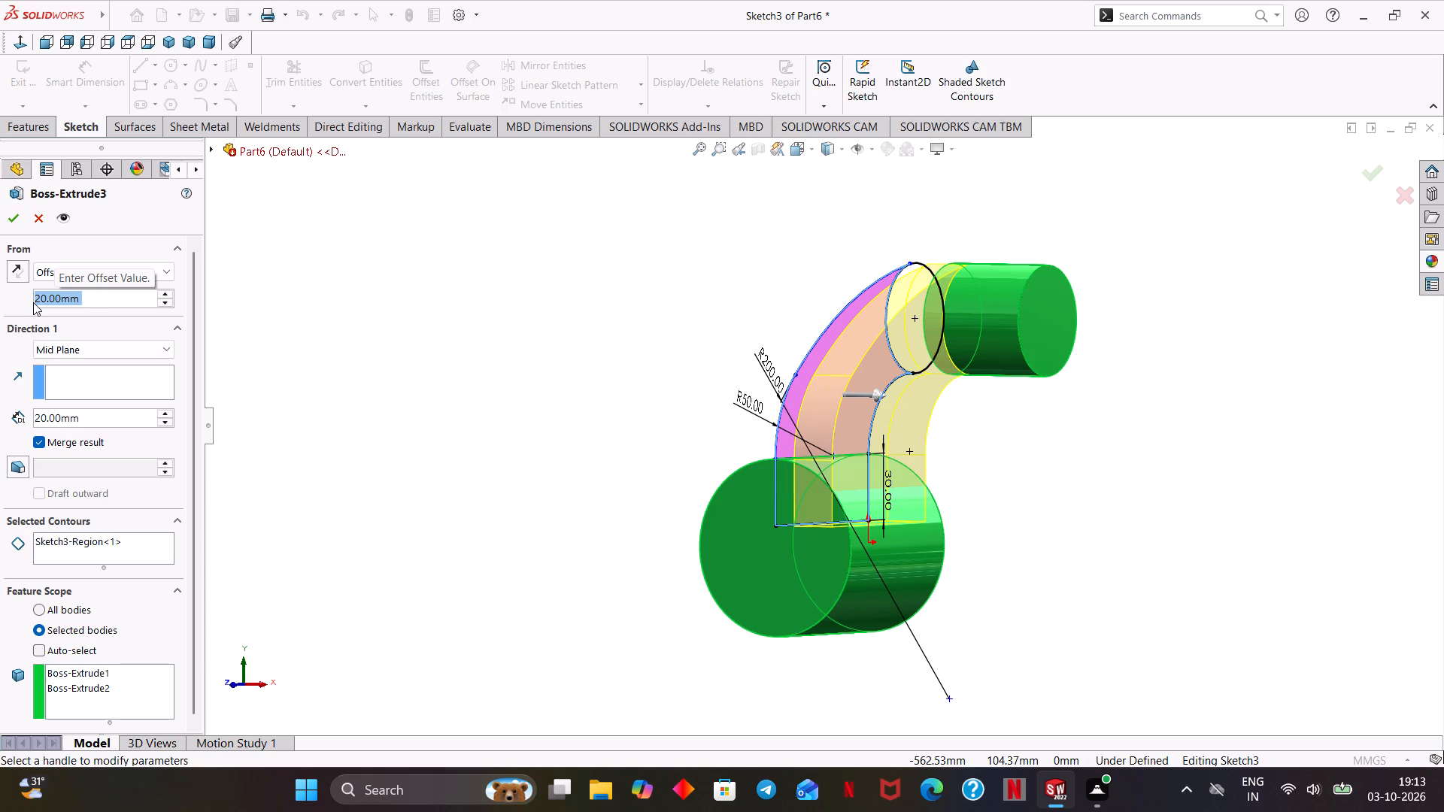
type("30")
key("Return")
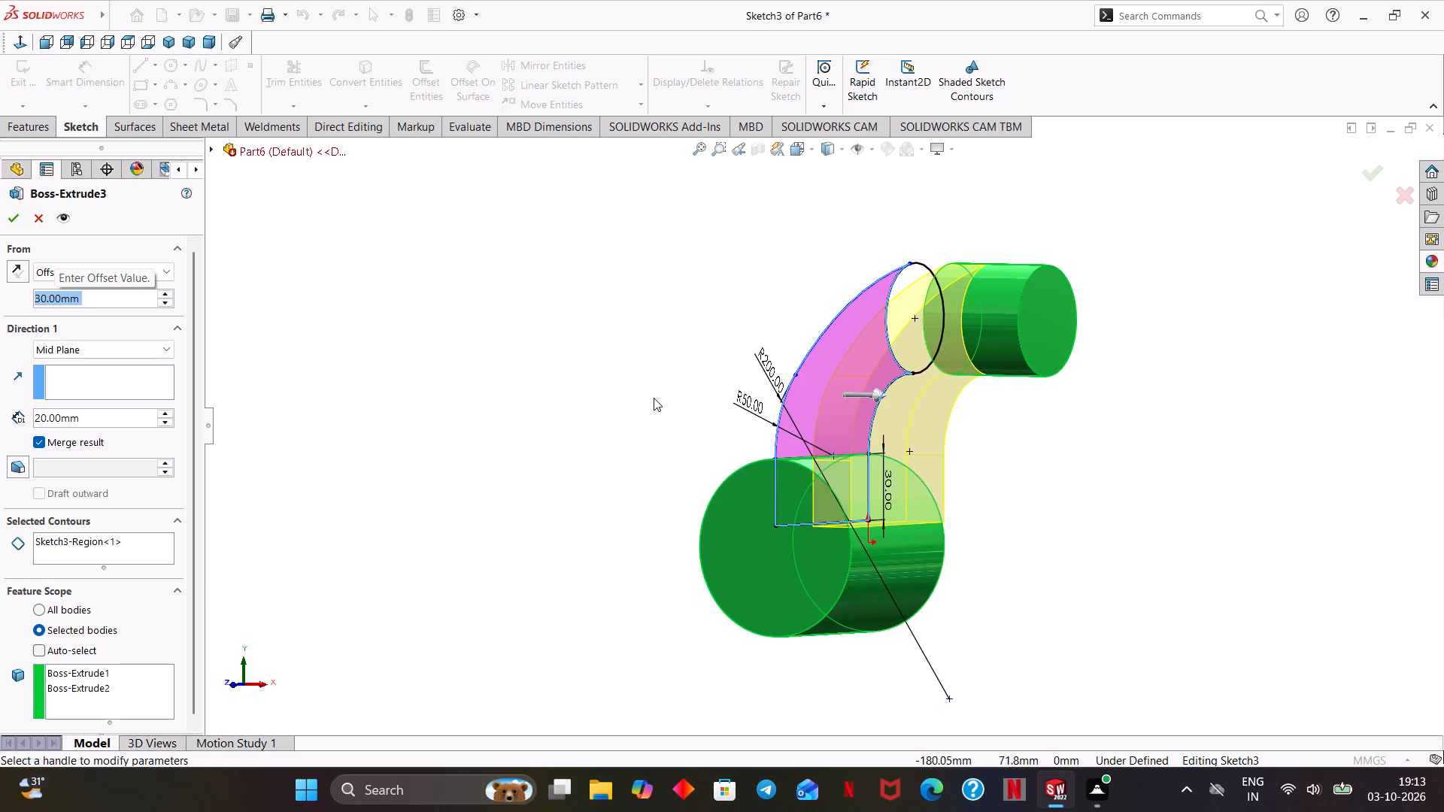
middle_click_drag(654, 398, 687, 465)
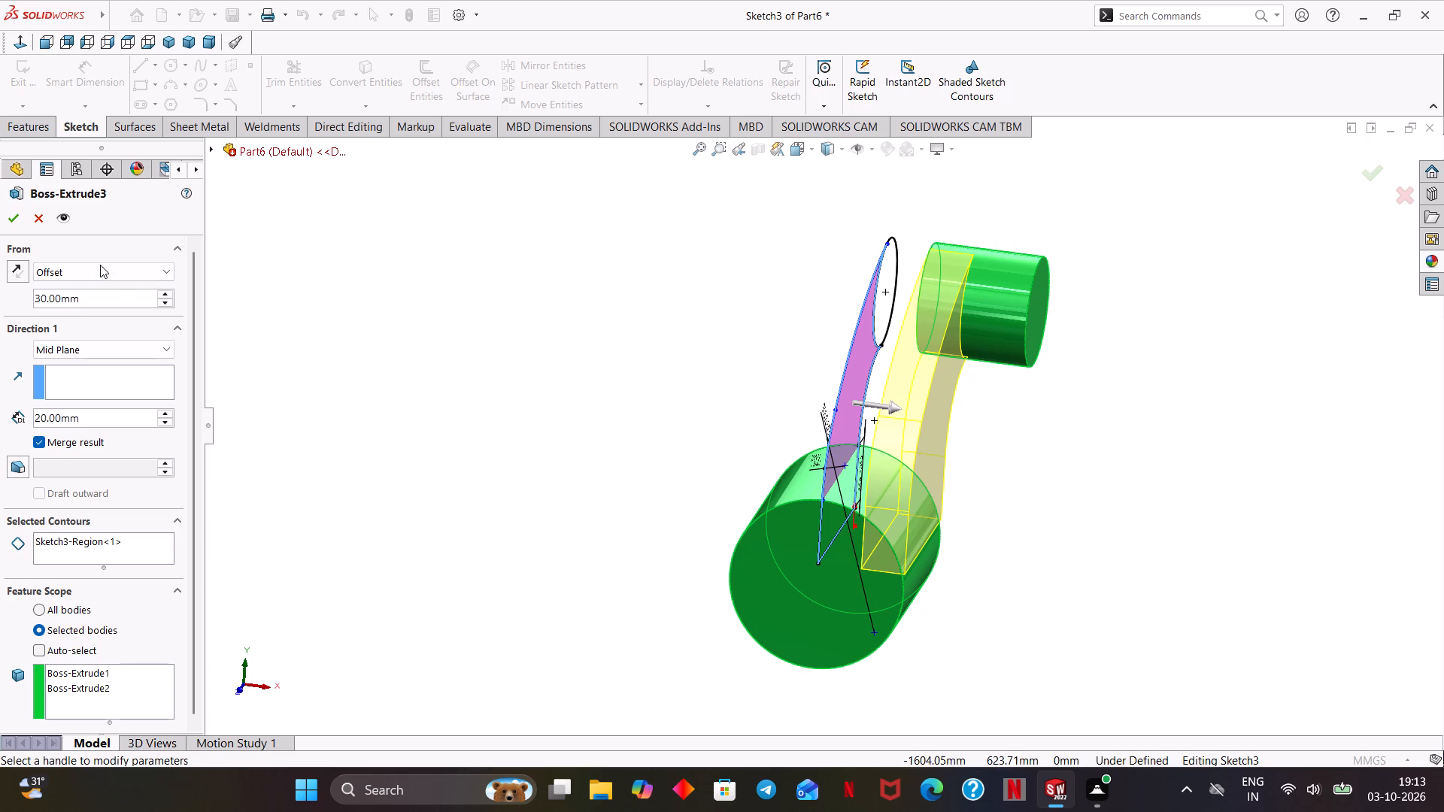
left_click(8, 229)
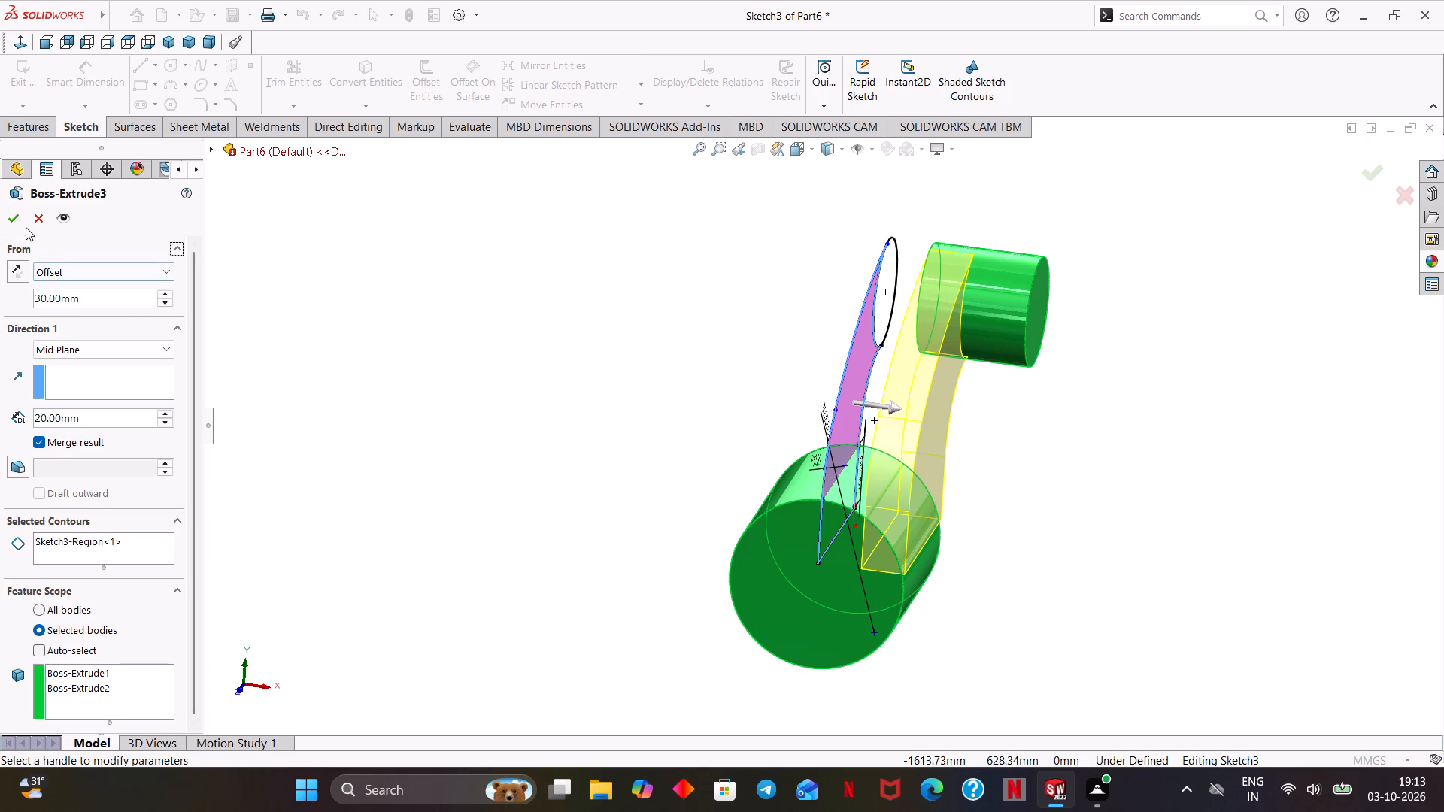
left_click(18, 217)
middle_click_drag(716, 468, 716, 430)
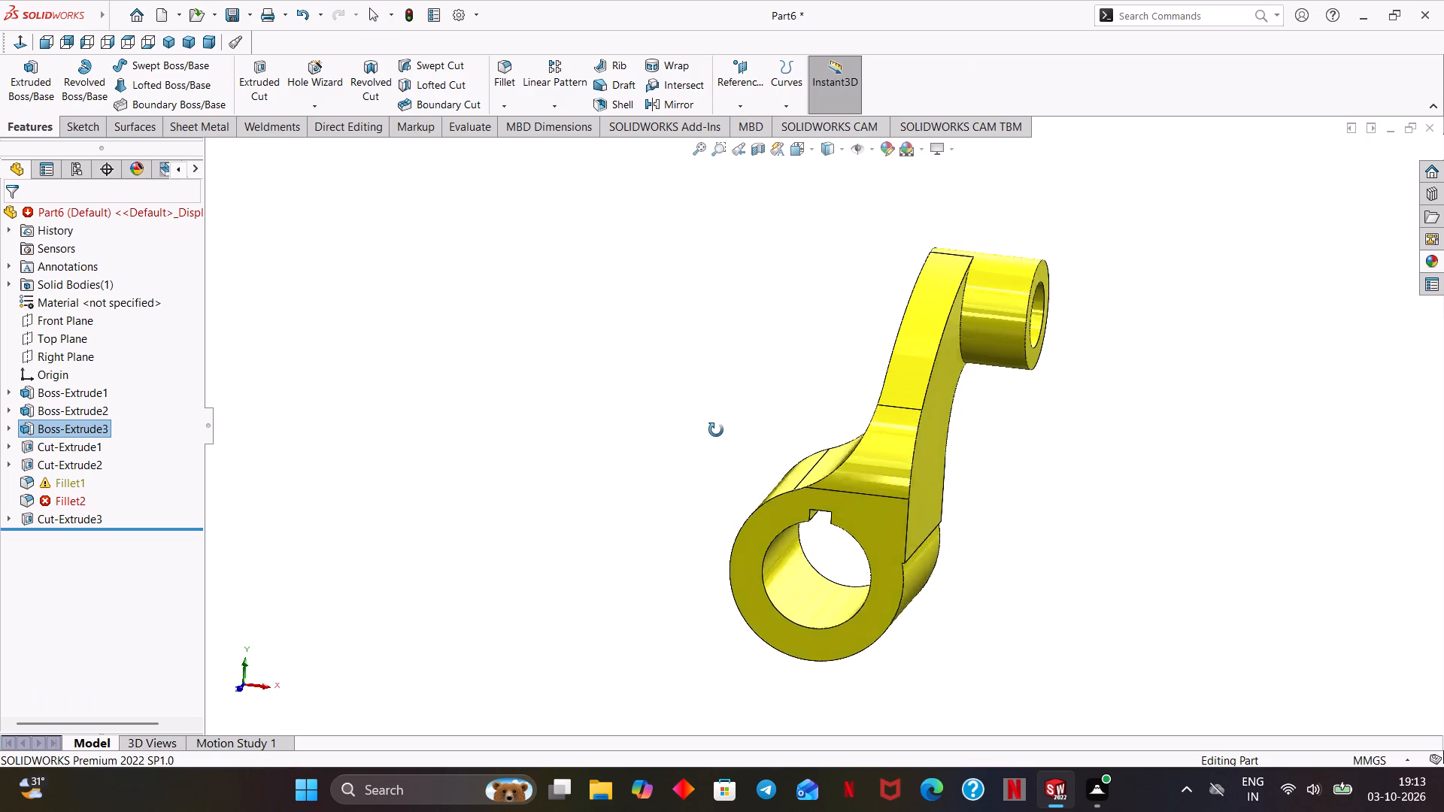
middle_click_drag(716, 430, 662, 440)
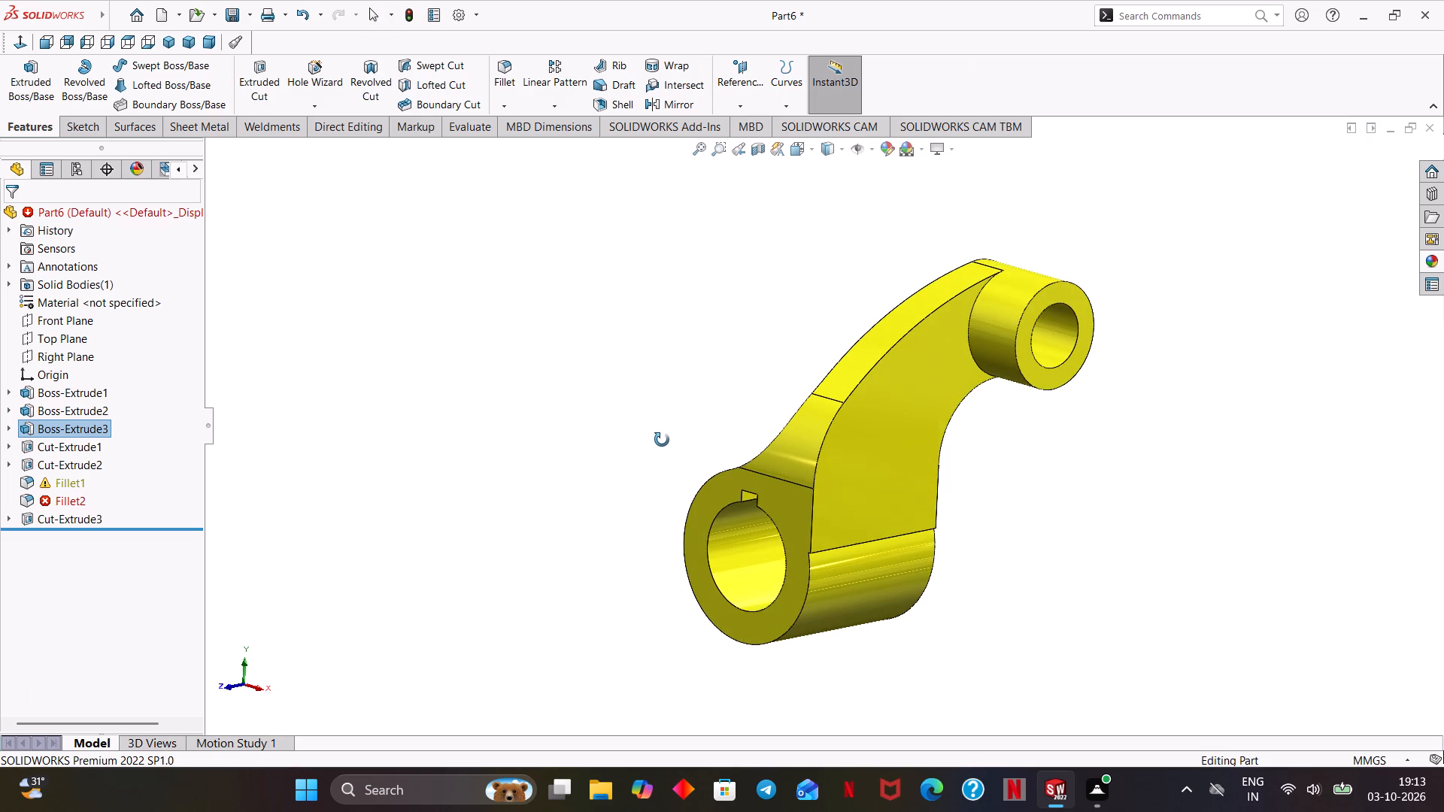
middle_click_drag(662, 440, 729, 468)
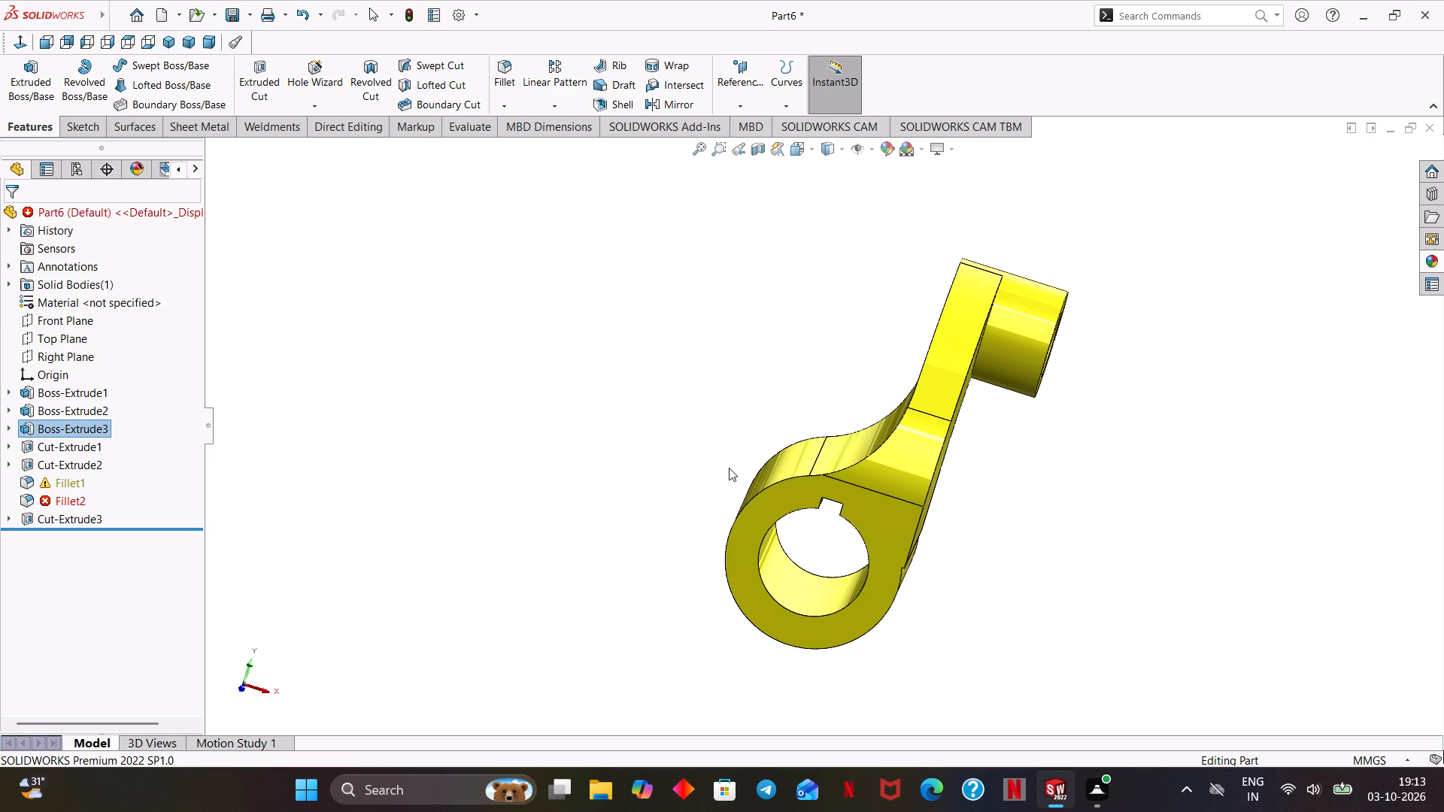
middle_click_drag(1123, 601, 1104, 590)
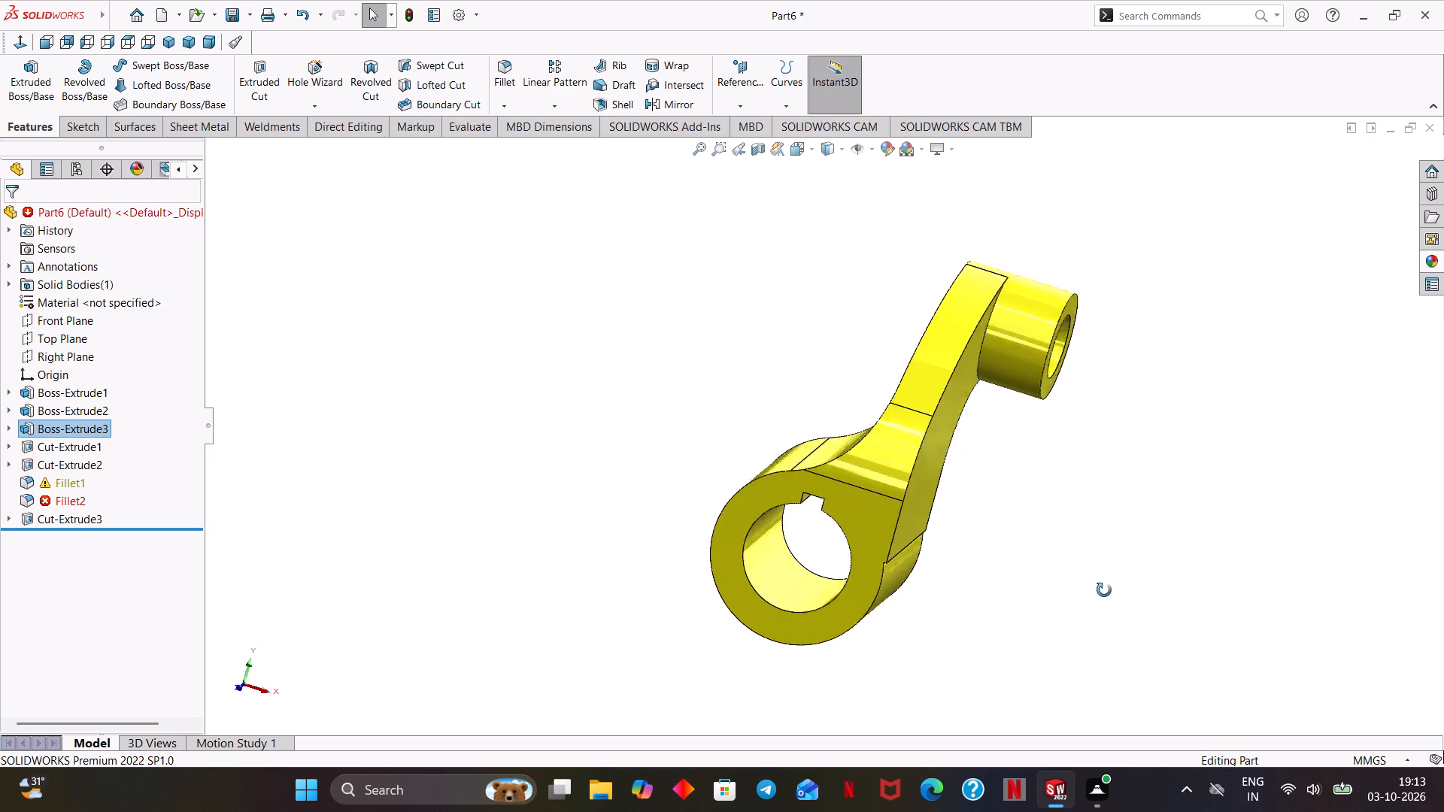
Edit the curved arm's sketch and set the length of its straight vertical side to 40 mm.
middle_click_drag(1104, 590, 1091, 562)
scroll(892, 604, "down", 3)
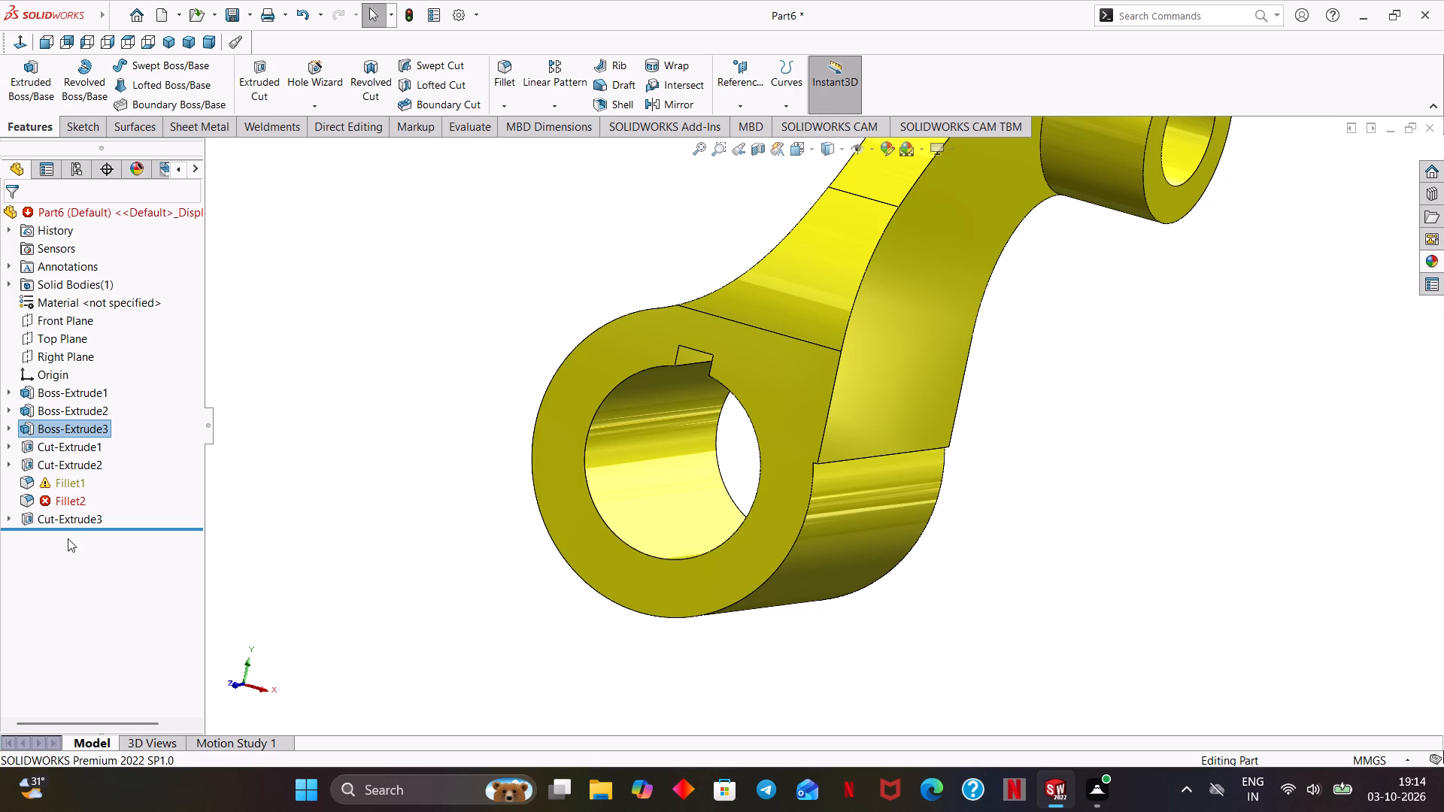
left_click(8, 433)
left_click(53, 444)
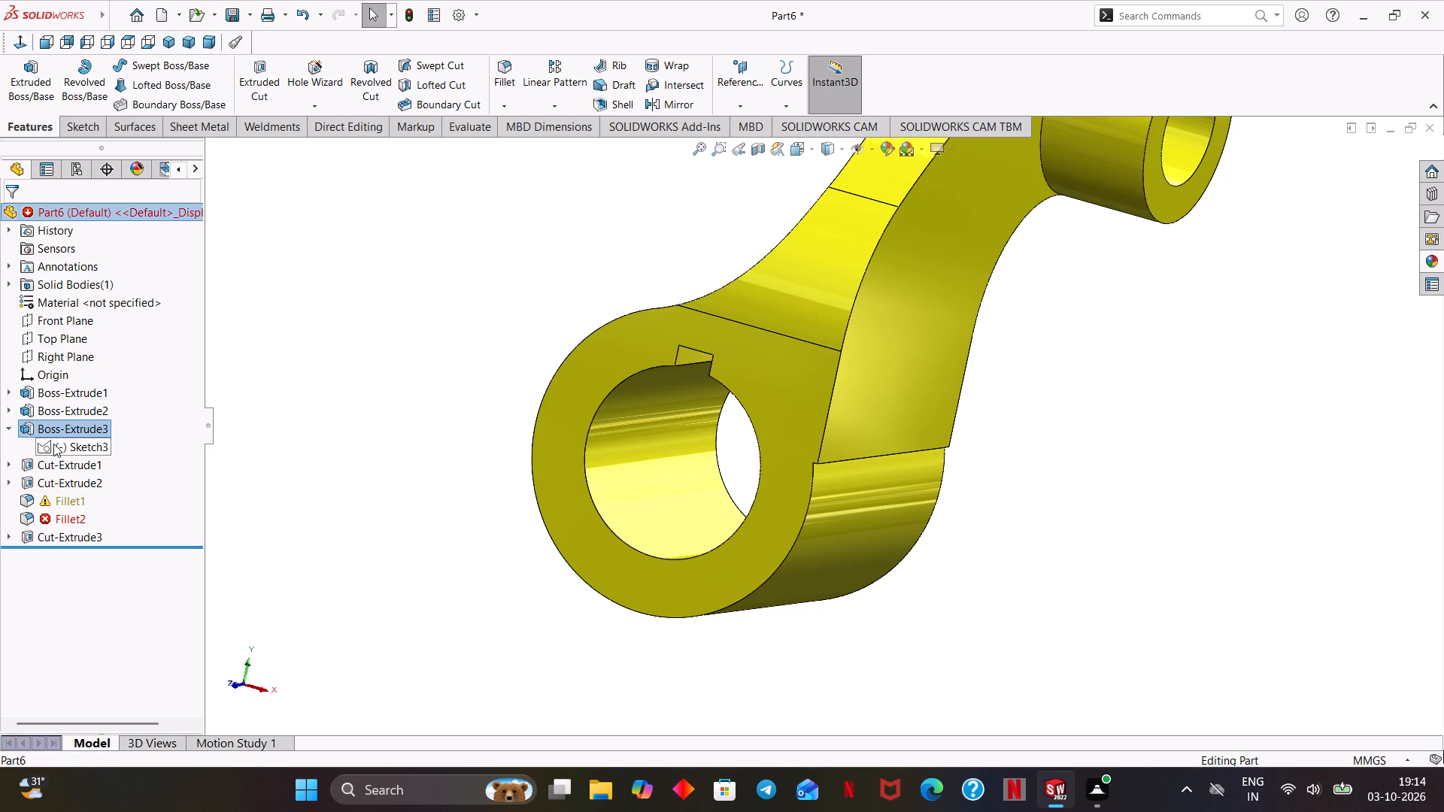
left_click(66, 408)
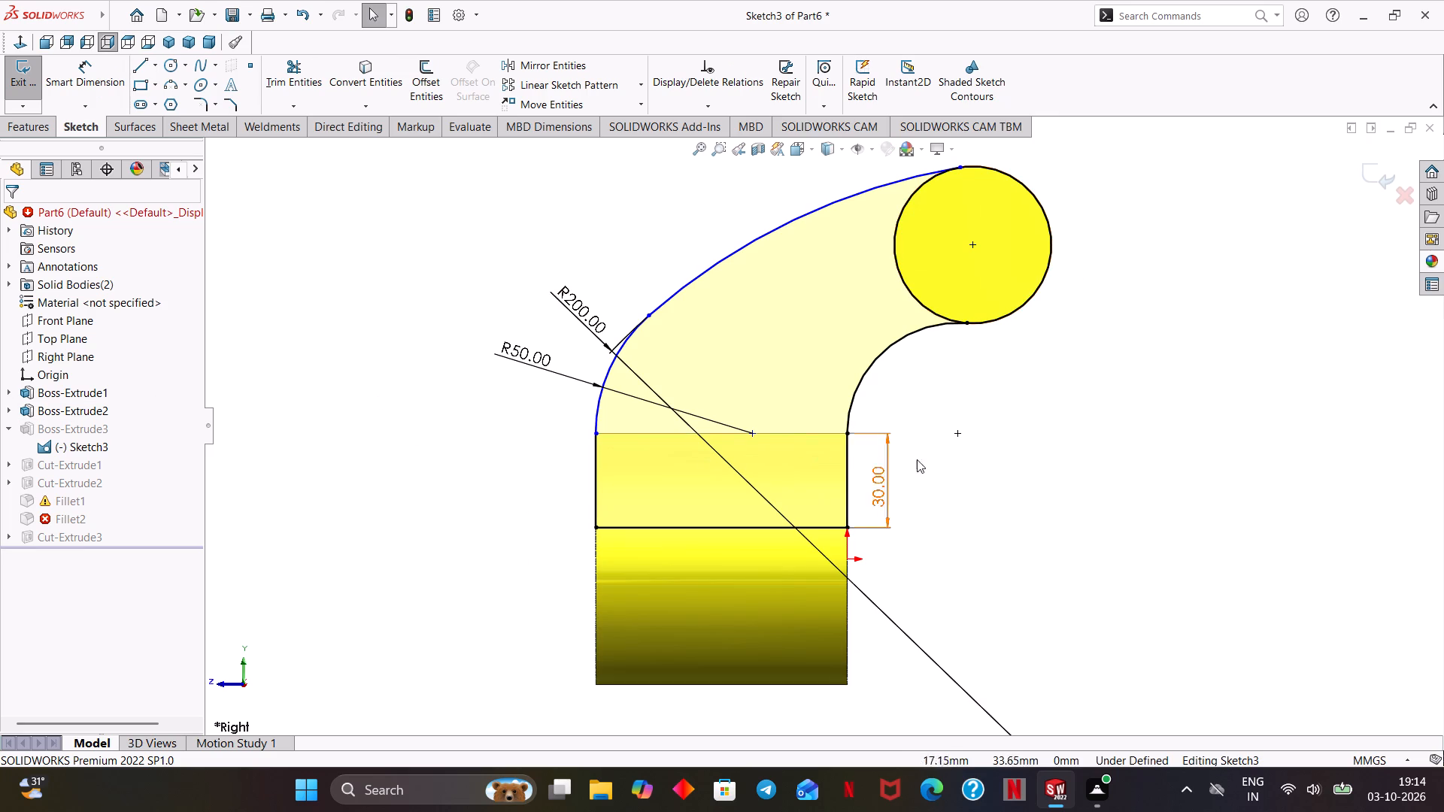
double_click(876, 486)
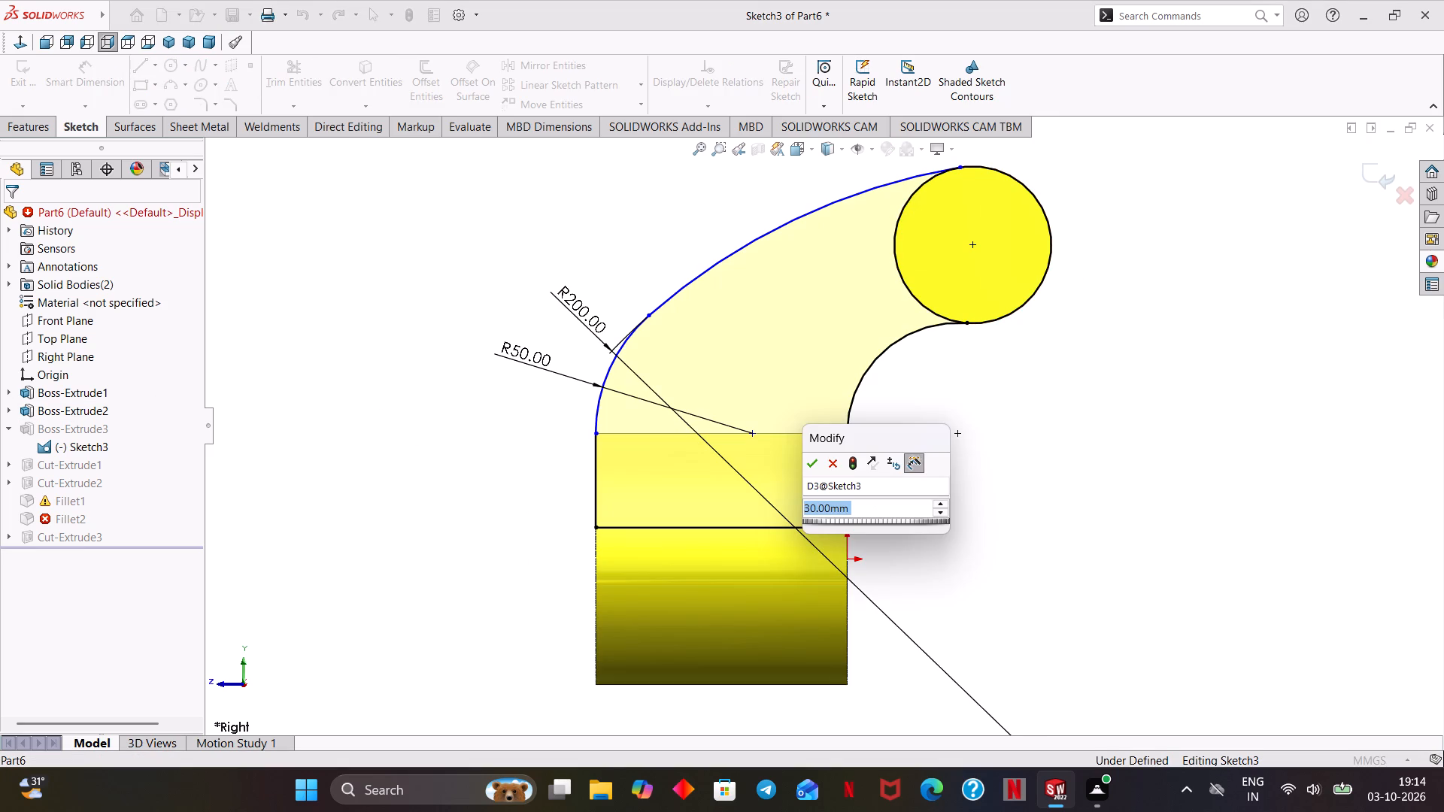
type("40")
key("Return")
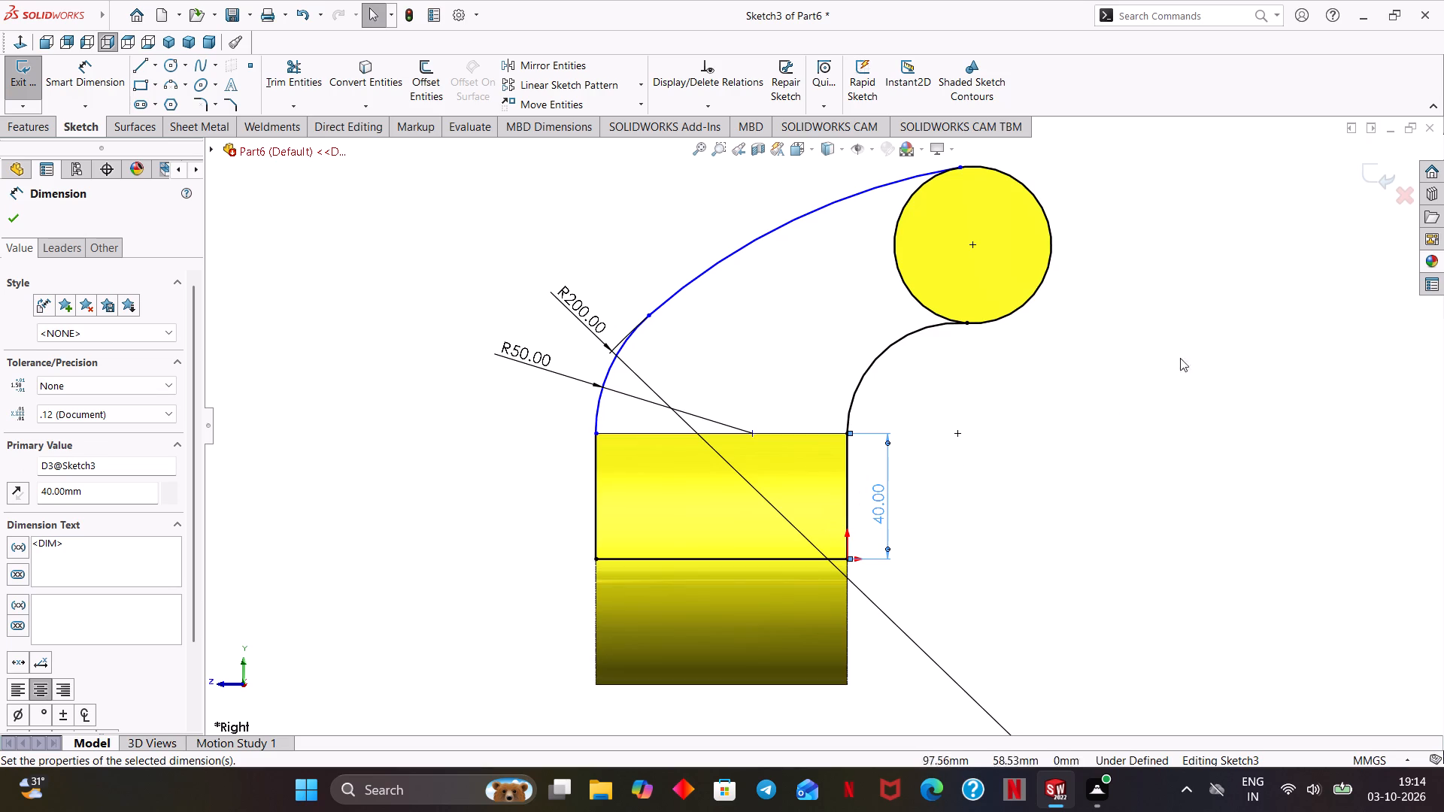
left_click(1381, 178)
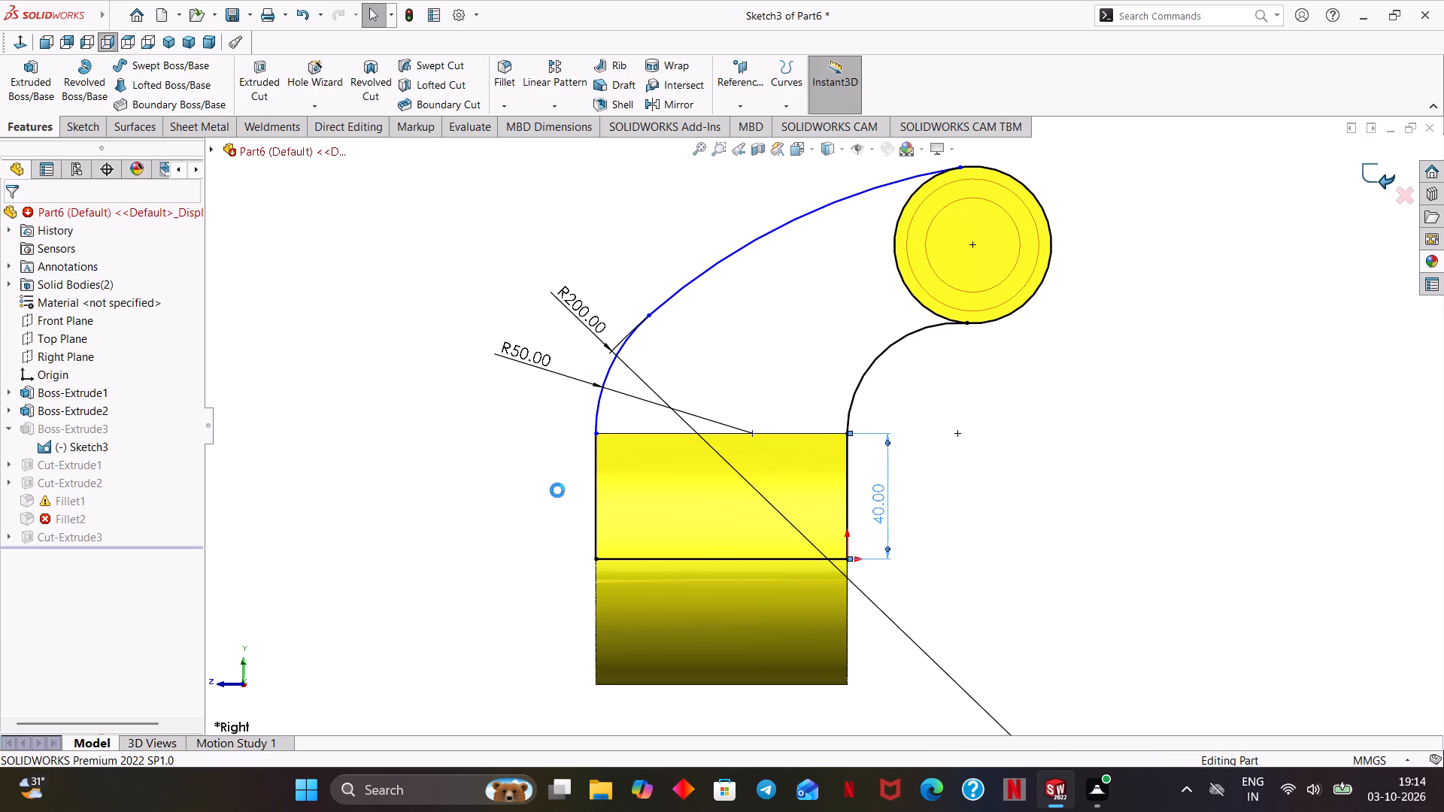
Examine the rebuilt link from several sides, checking the arm, its fillets and the junctions with both cylinders.
middle_click_drag(518, 523, 520, 523)
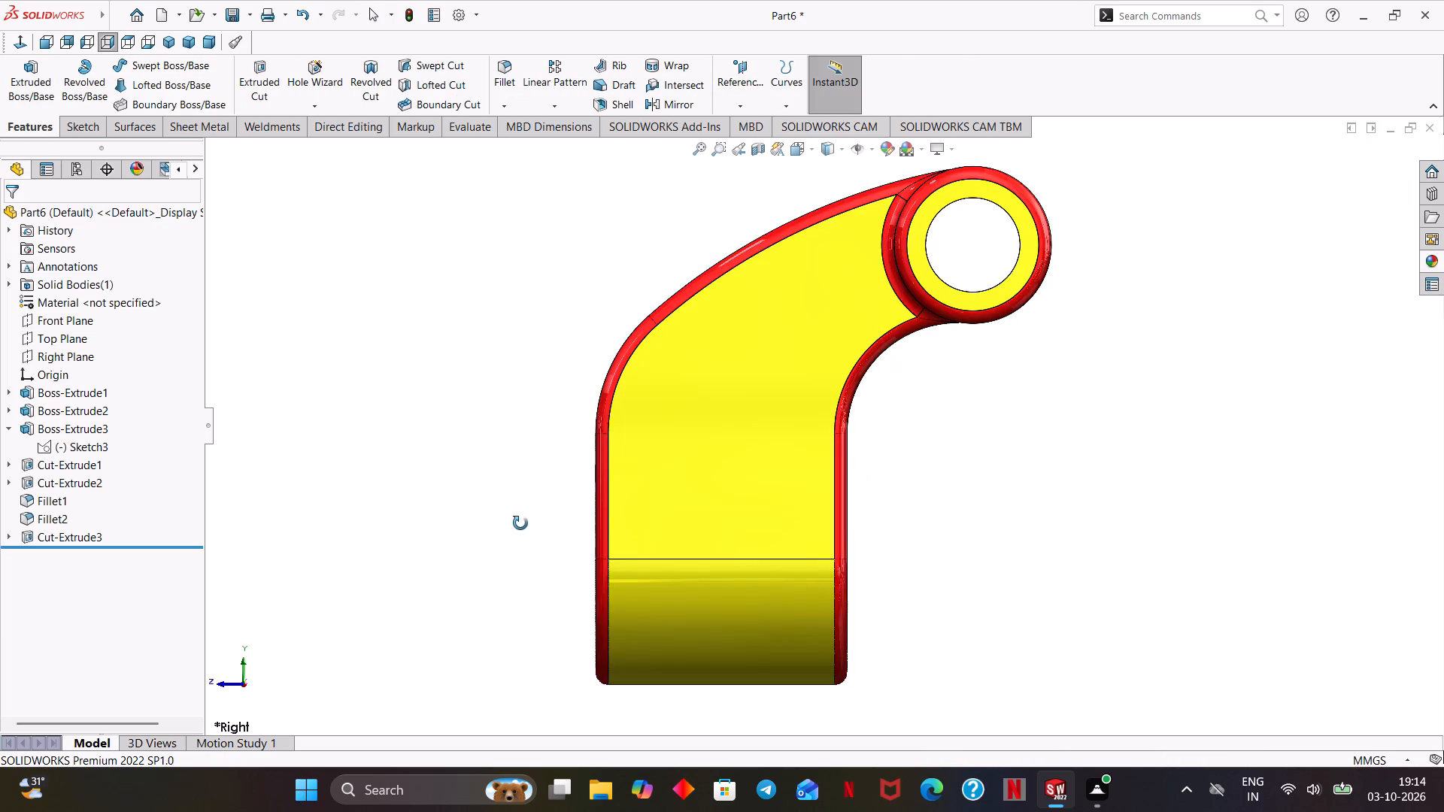
middle_click_drag(520, 523, 624, 564)
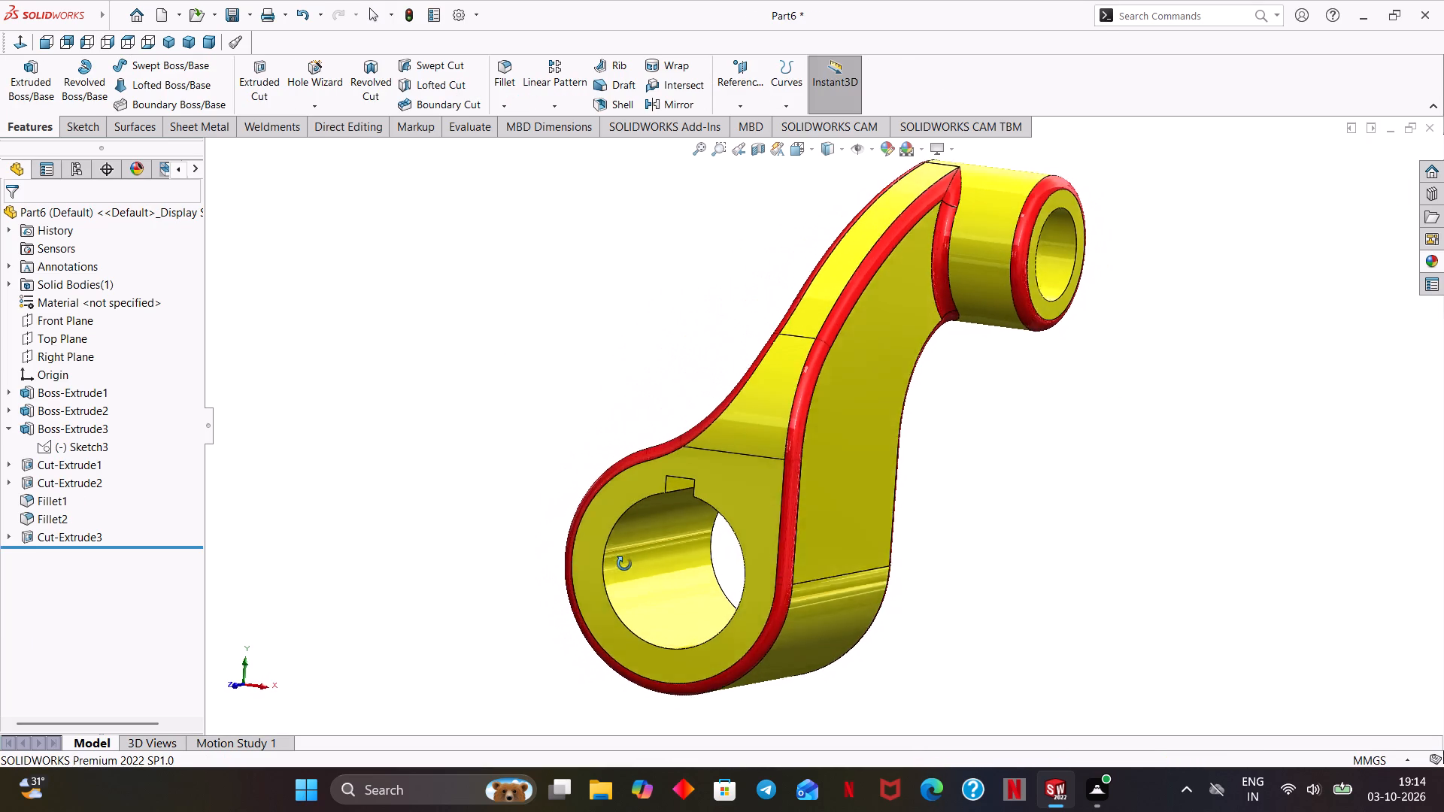
middle_click_drag(624, 564, 612, 579)
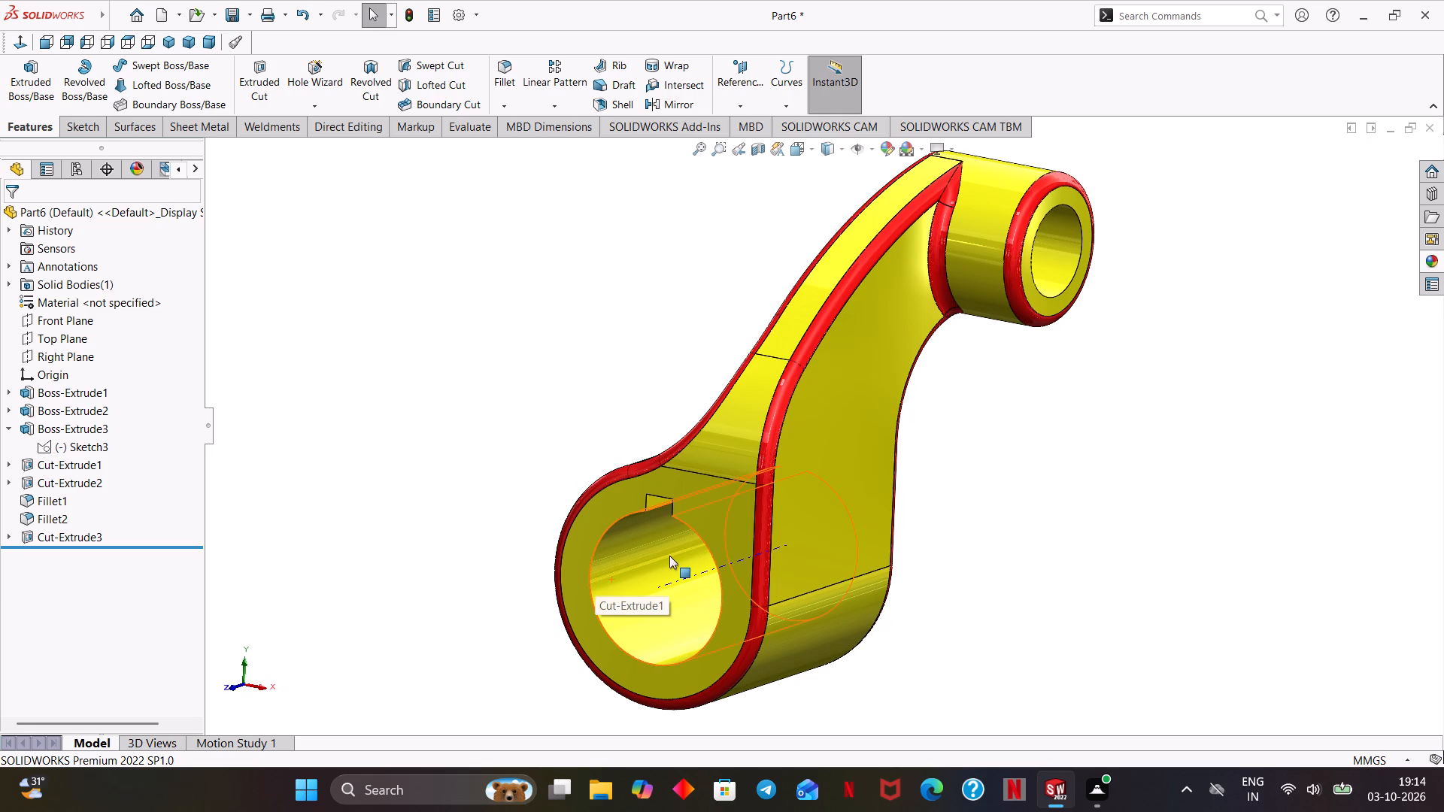
middle_click_drag(574, 492, 699, 593)
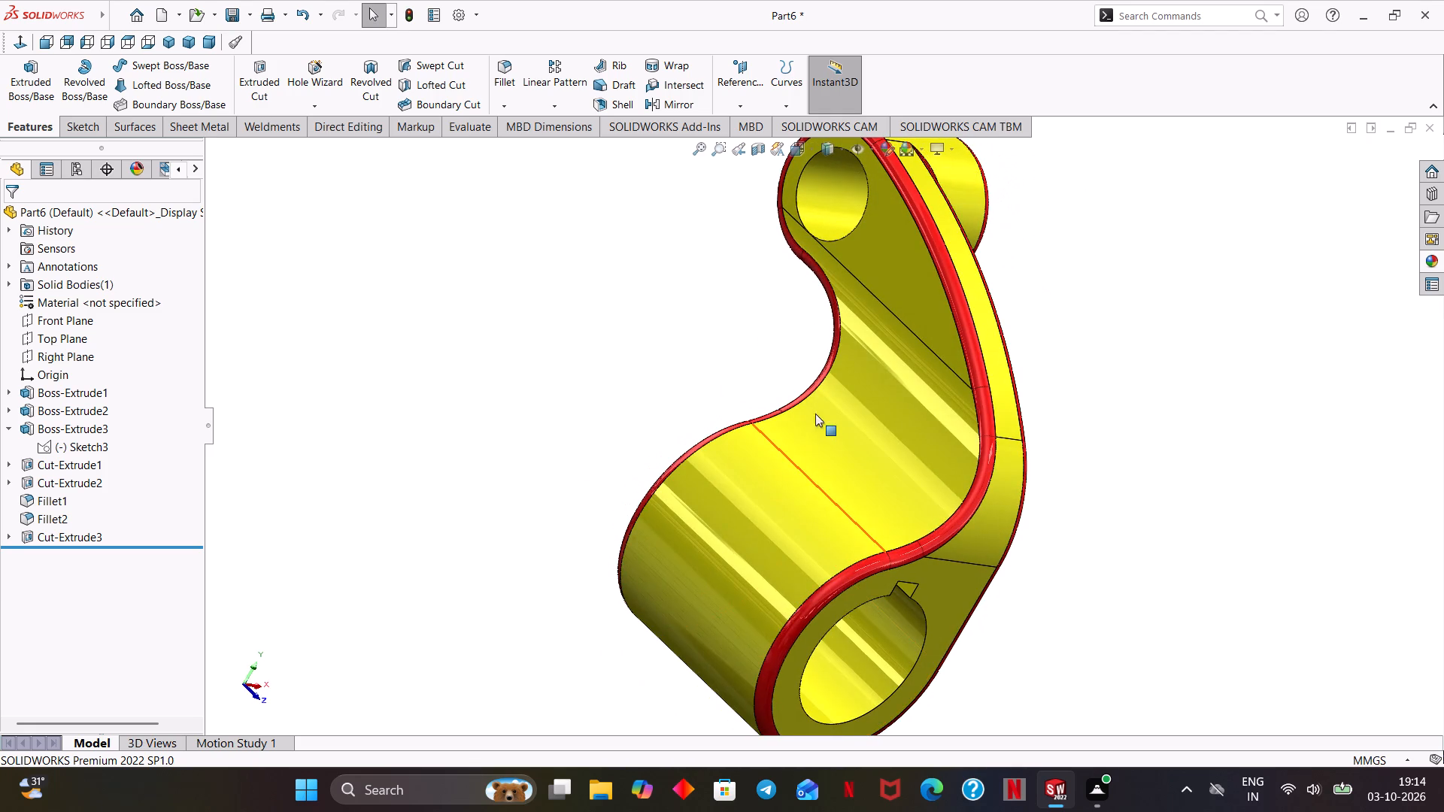
middle_click_drag(1094, 460, 939, 392)
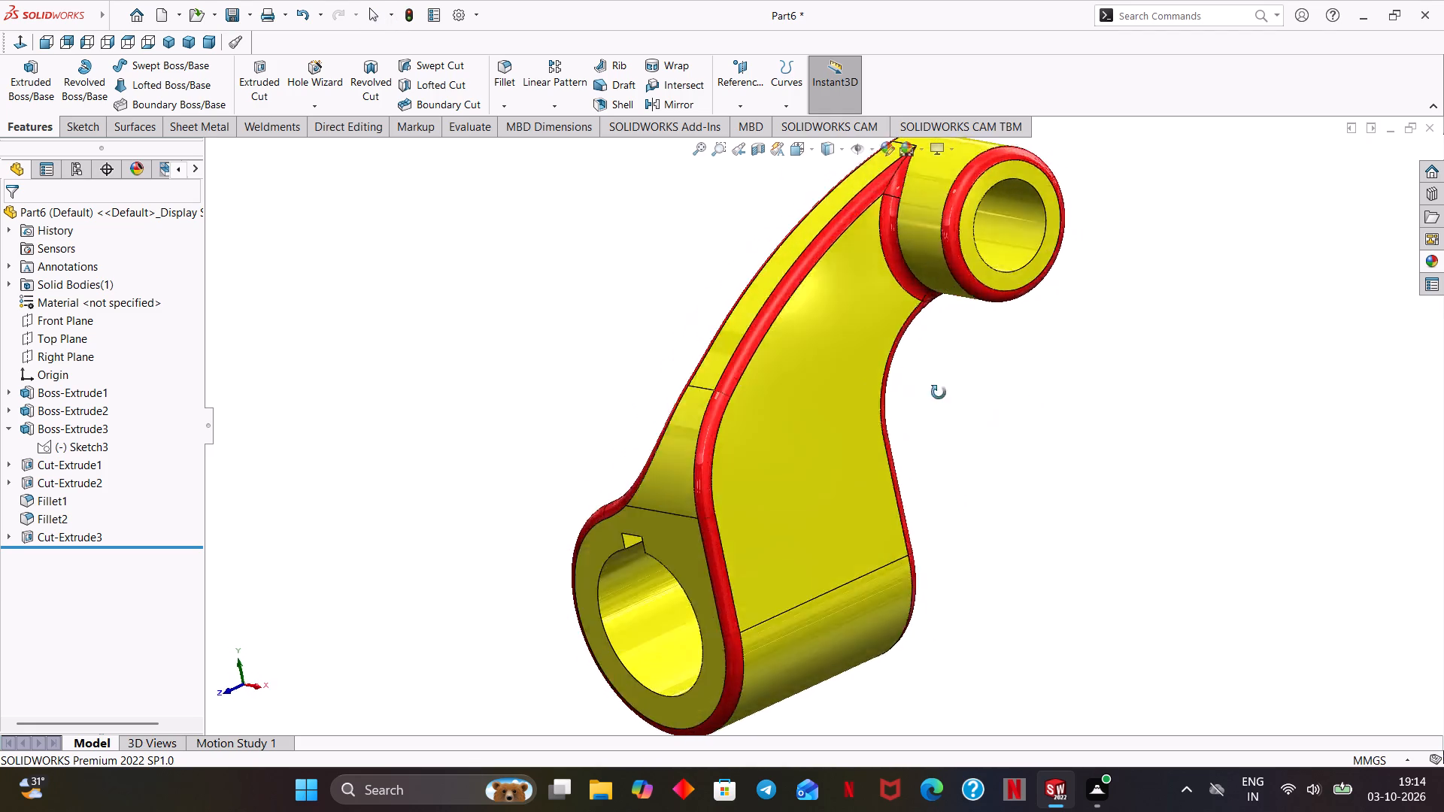
middle_click_drag(939, 392, 981, 415)
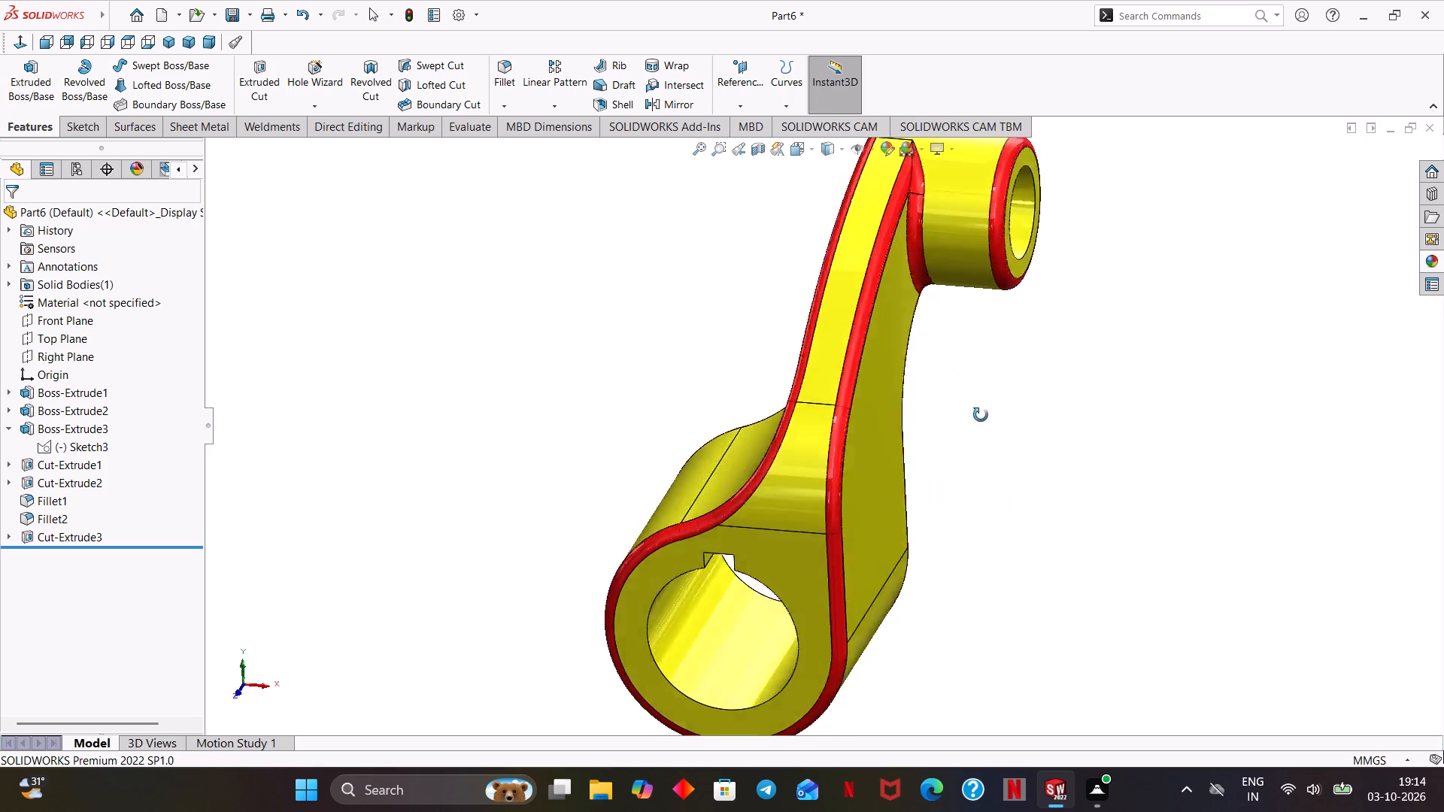
middle_click_drag(981, 415, 822, 408)
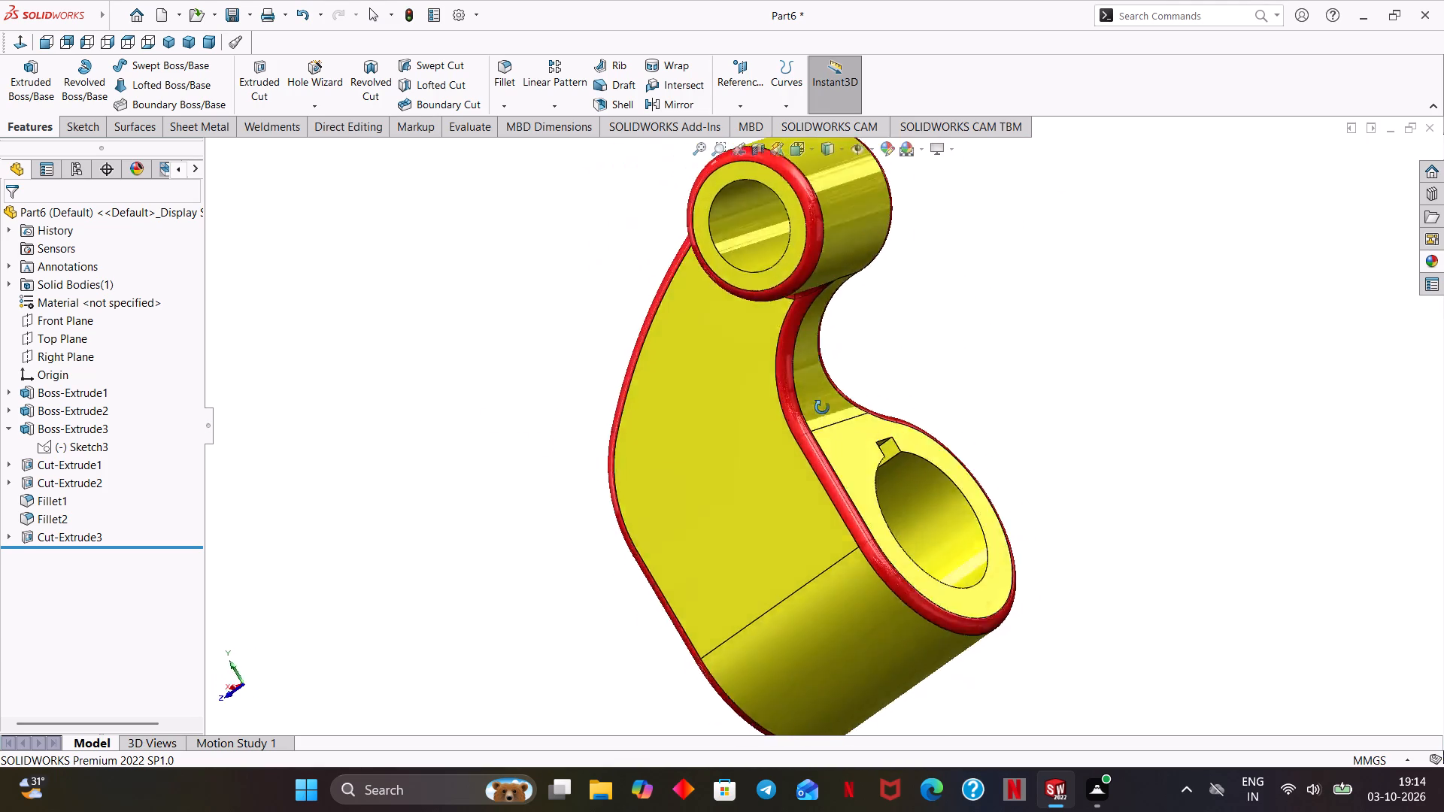
middle_click_drag(822, 408, 1013, 404)
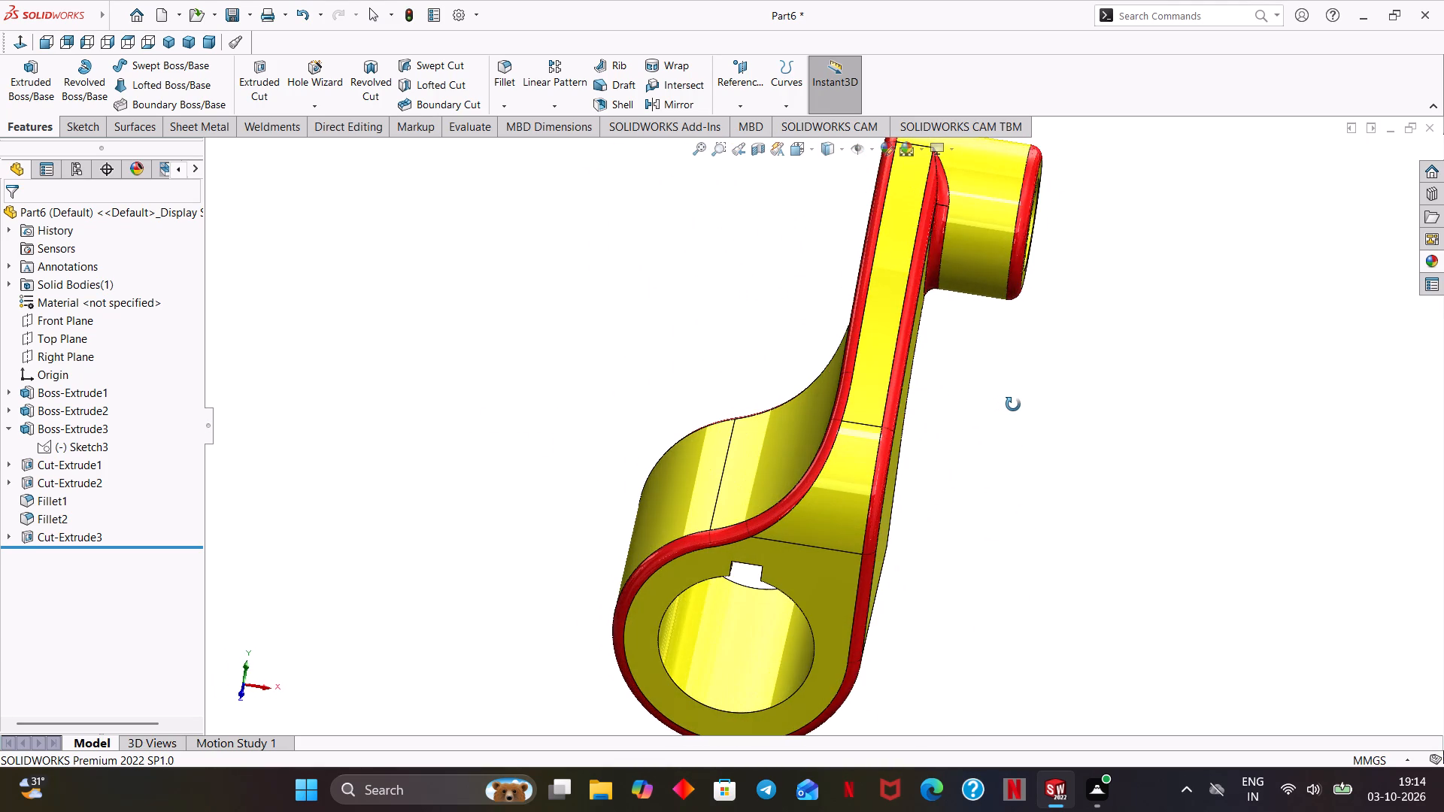
middle_click_drag(1013, 404, 1008, 411)
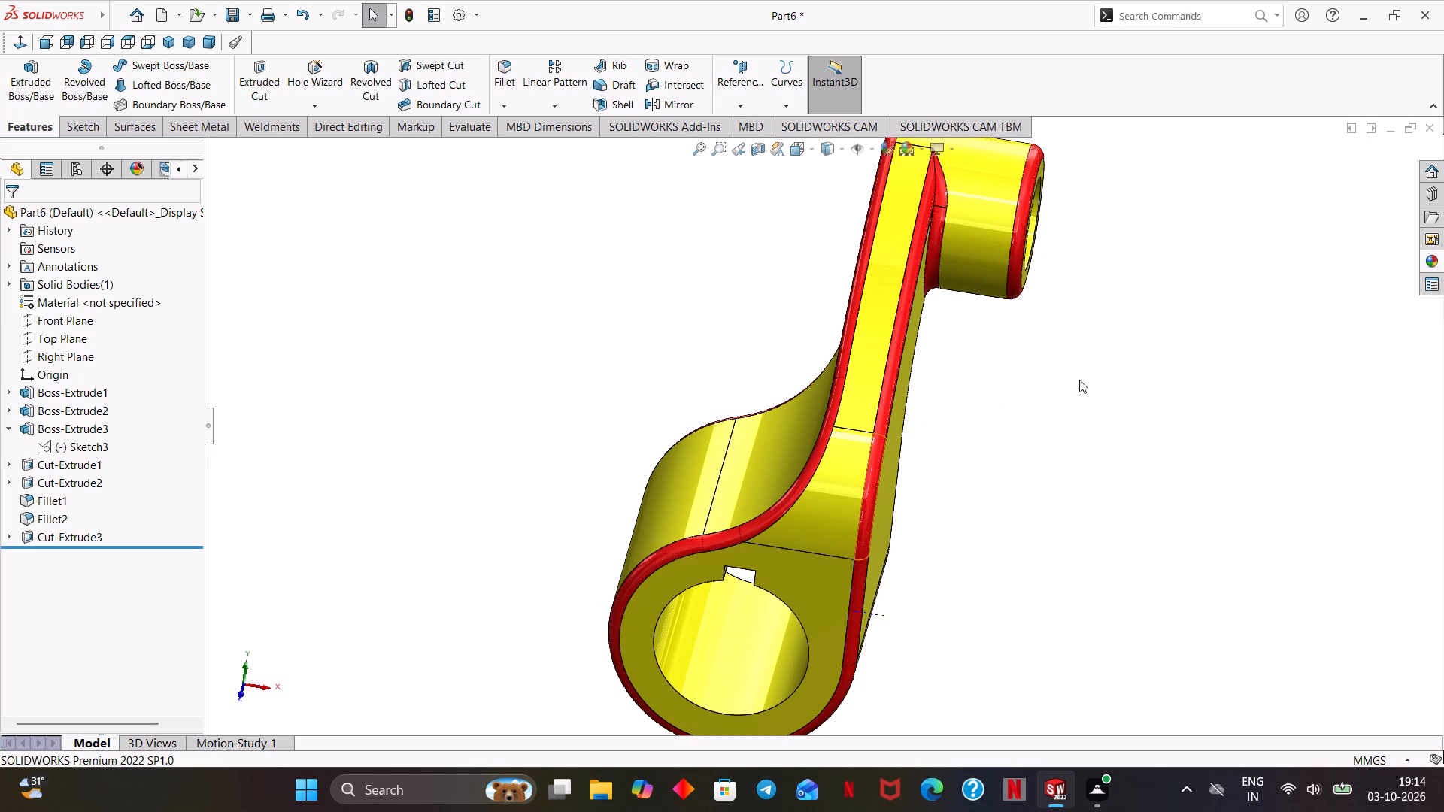
Set the large-cylinder-to-arm fillet's radius to 25 mm and add the edge where the arm meets the small cylinder.
middle_click_drag(951, 386, 1033, 395)
left_click(883, 435)
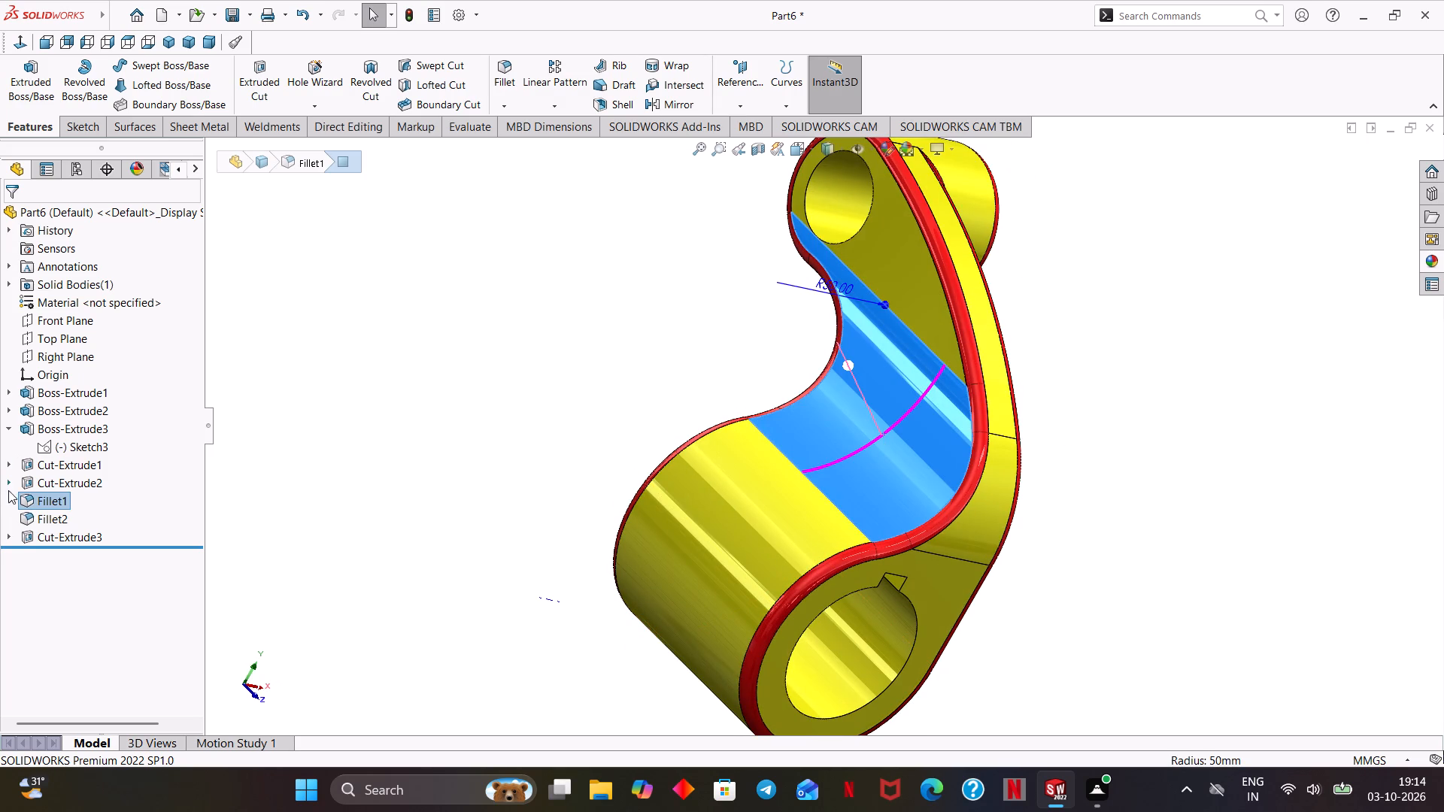
left_click(31, 501)
left_click(44, 458)
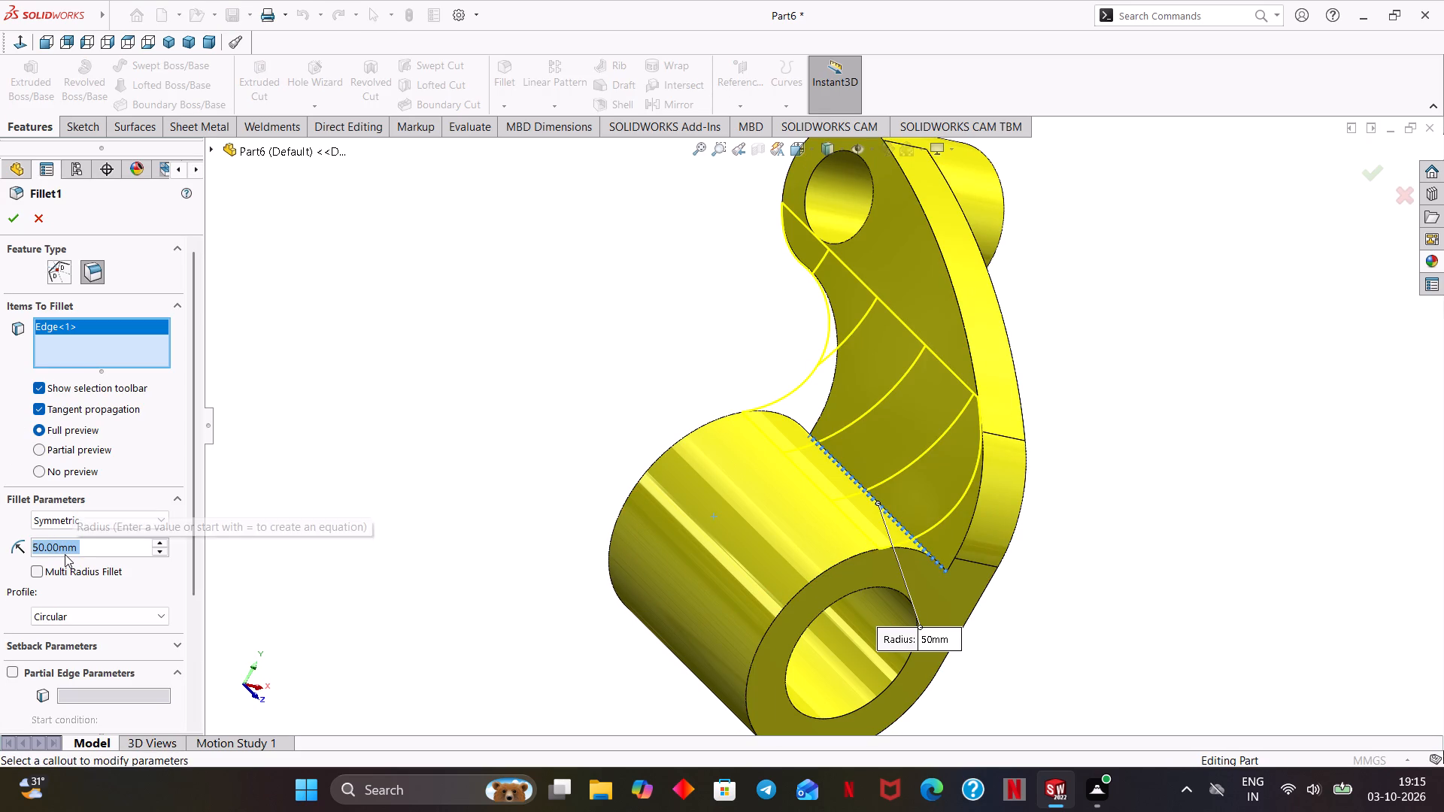
type("25")
key("Return")
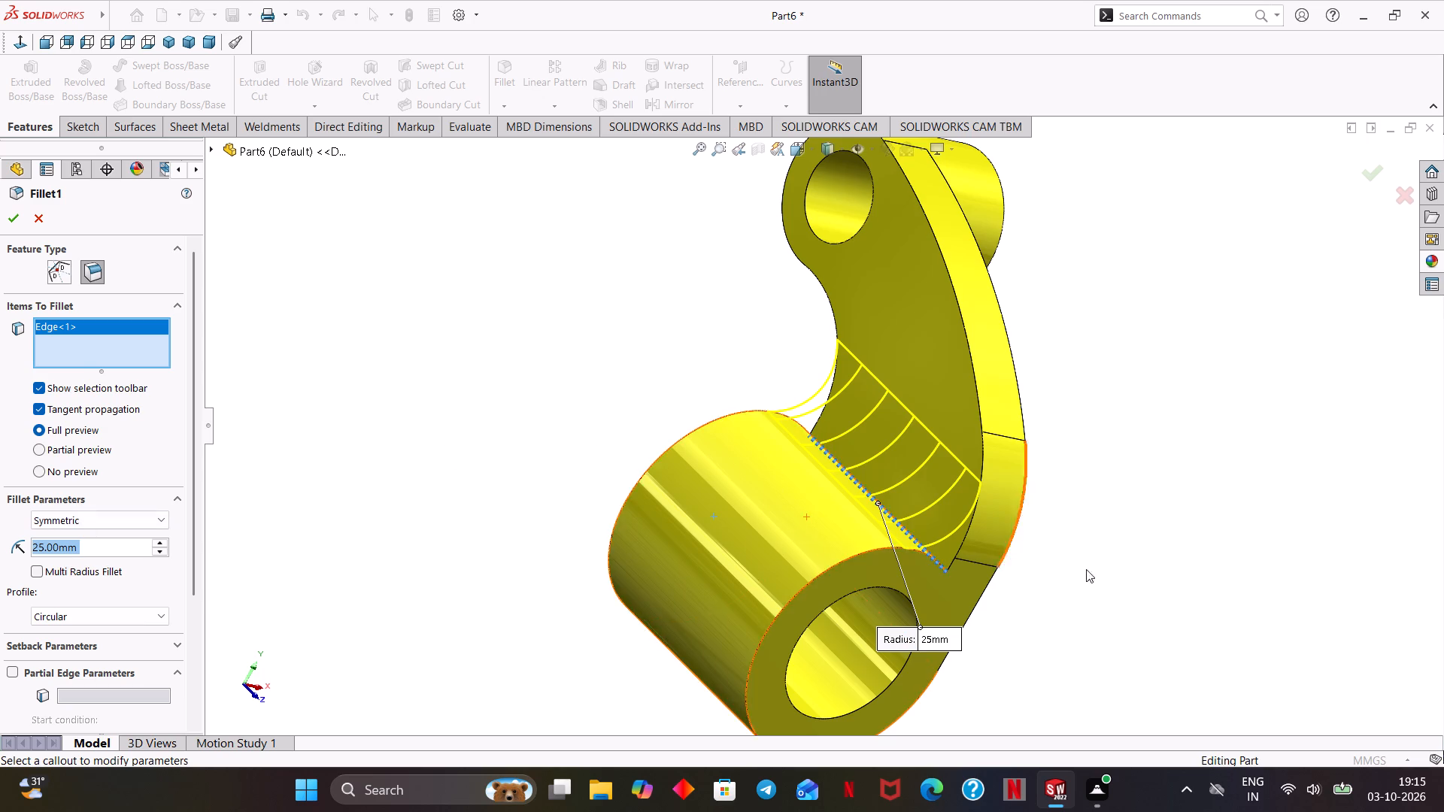
middle_click_drag(1113, 576, 969, 562)
scroll(918, 414, "down", 1)
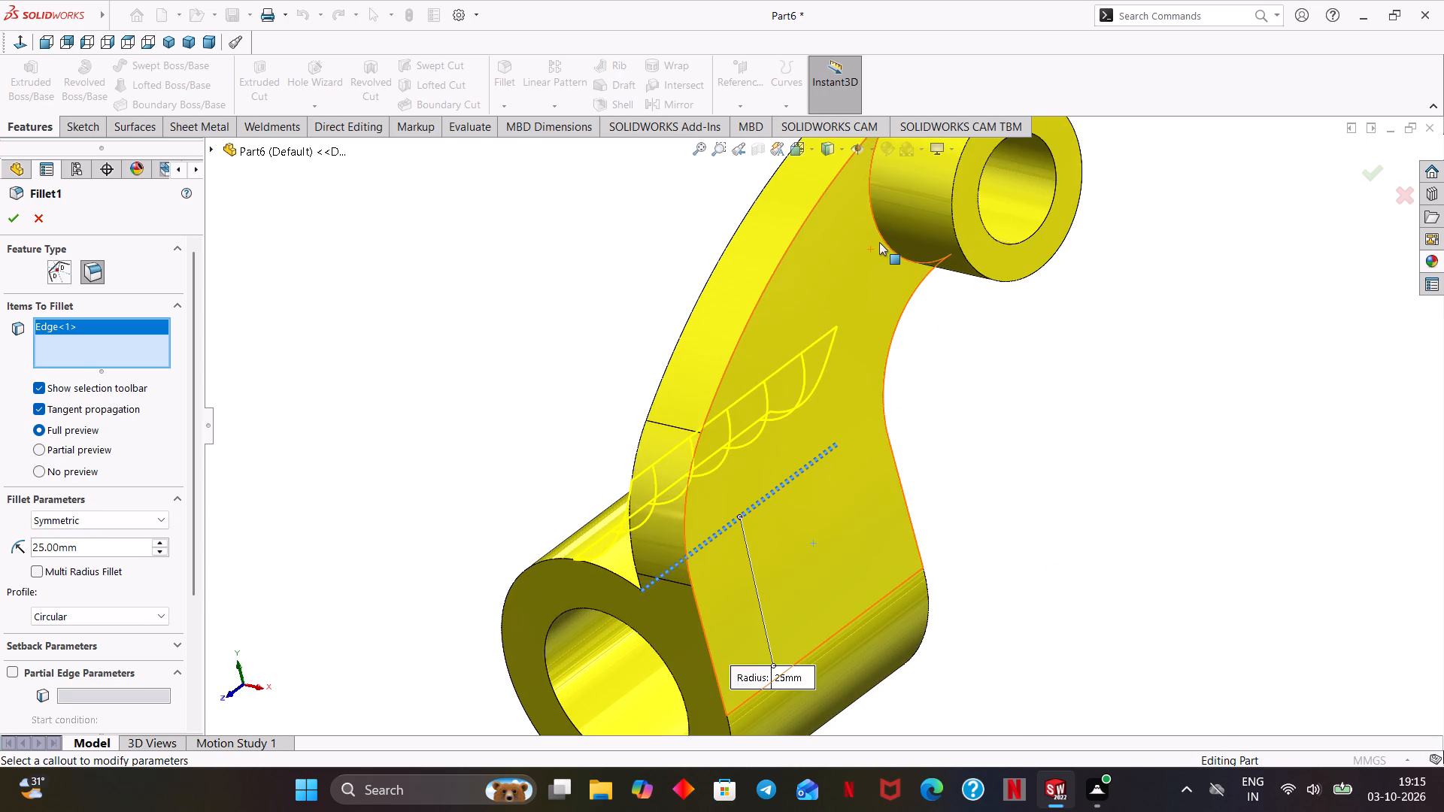
left_click(883, 238)
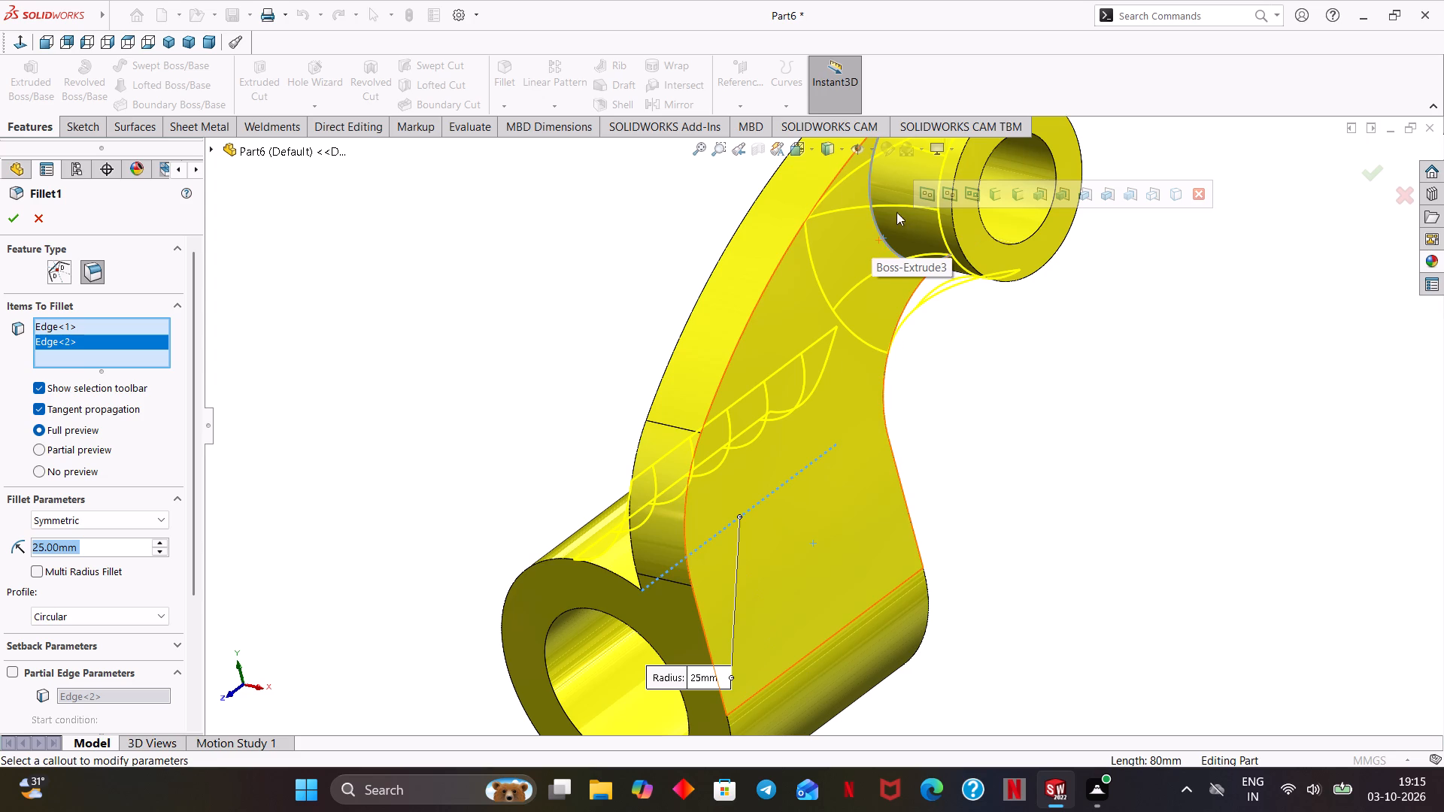
left_click(11, 226)
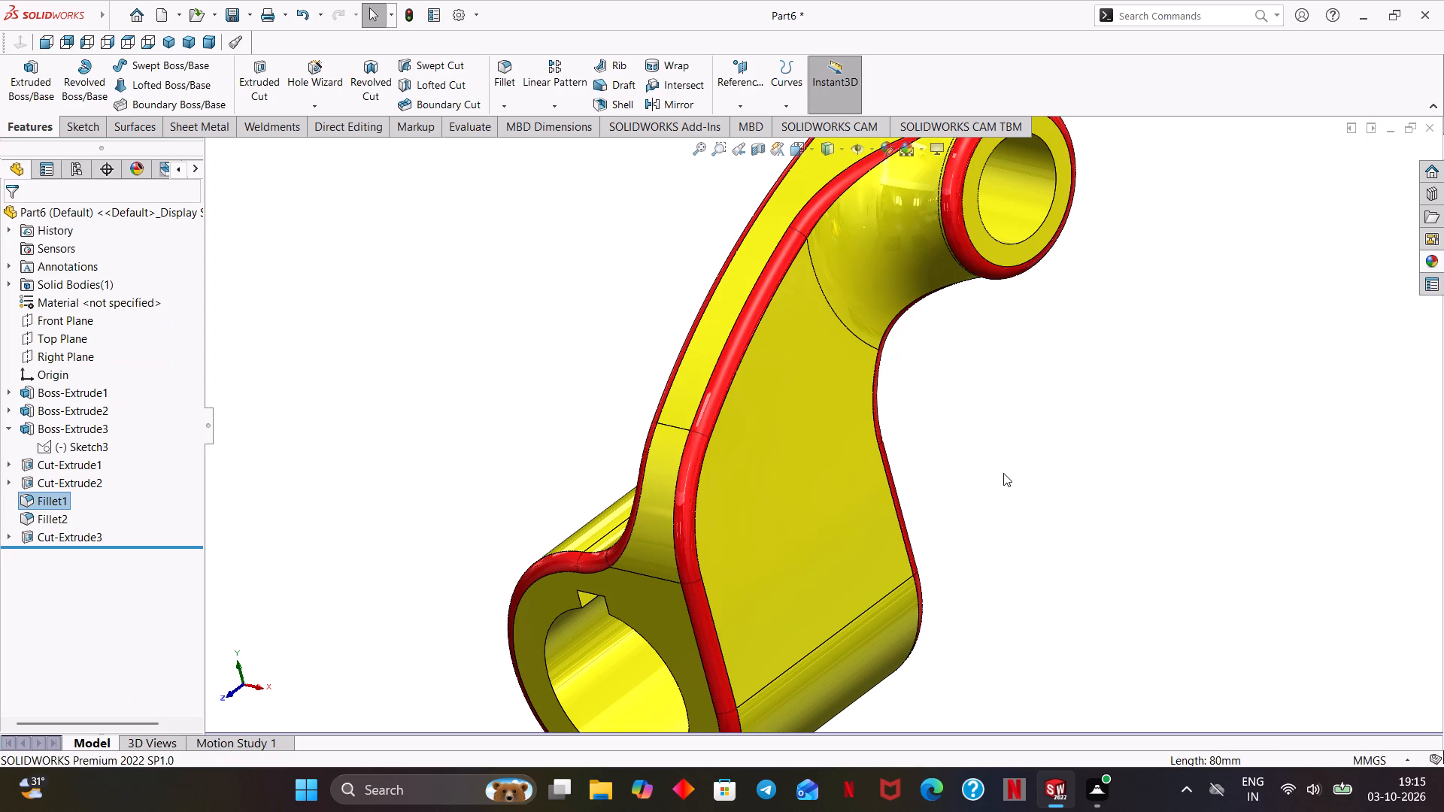
Open the sketch of the keyway cut in the large cylinder's bore for editing.
scroll(1001, 472, "up", 1)
middle_click_drag(994, 466, 1027, 460)
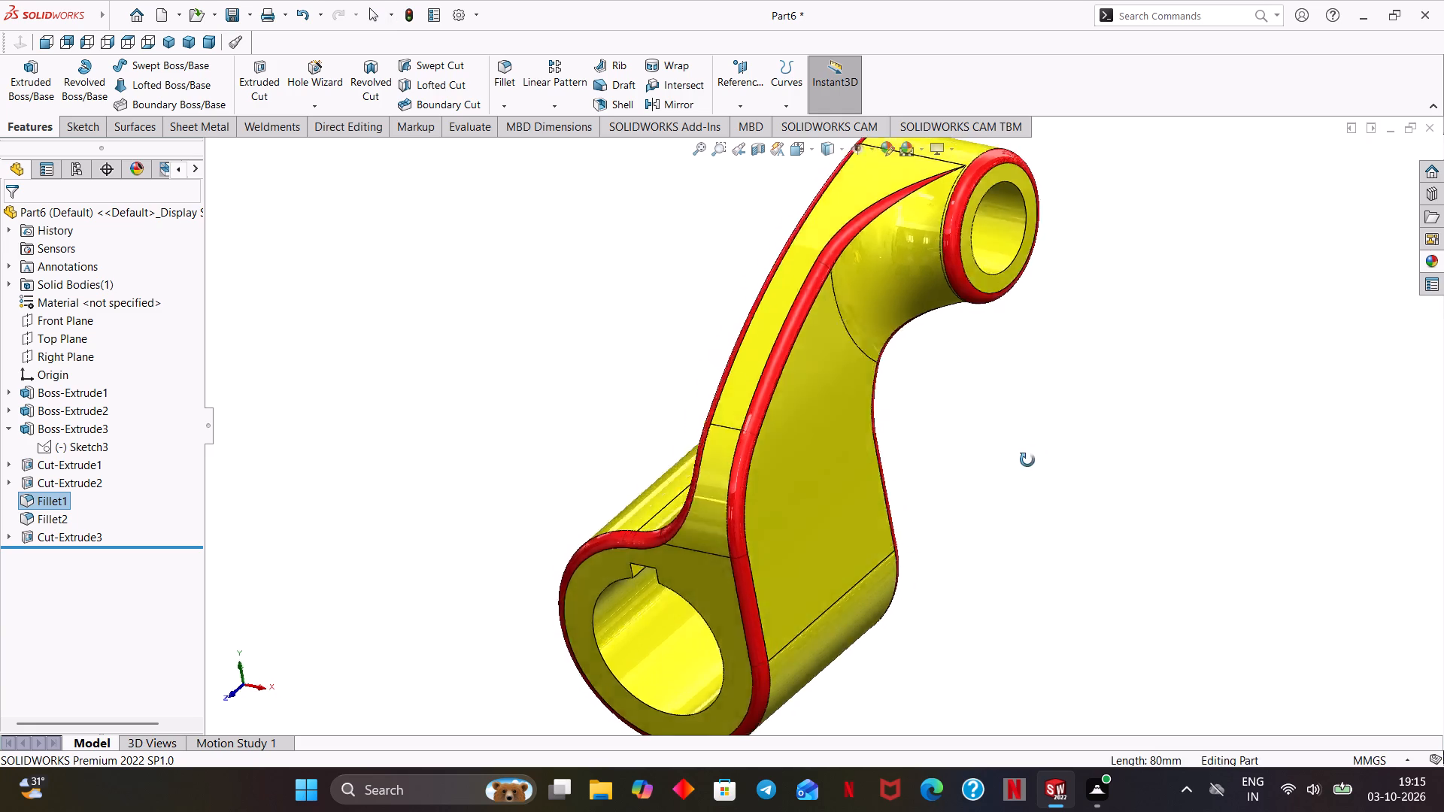
middle_click_drag(1027, 460, 973, 448)
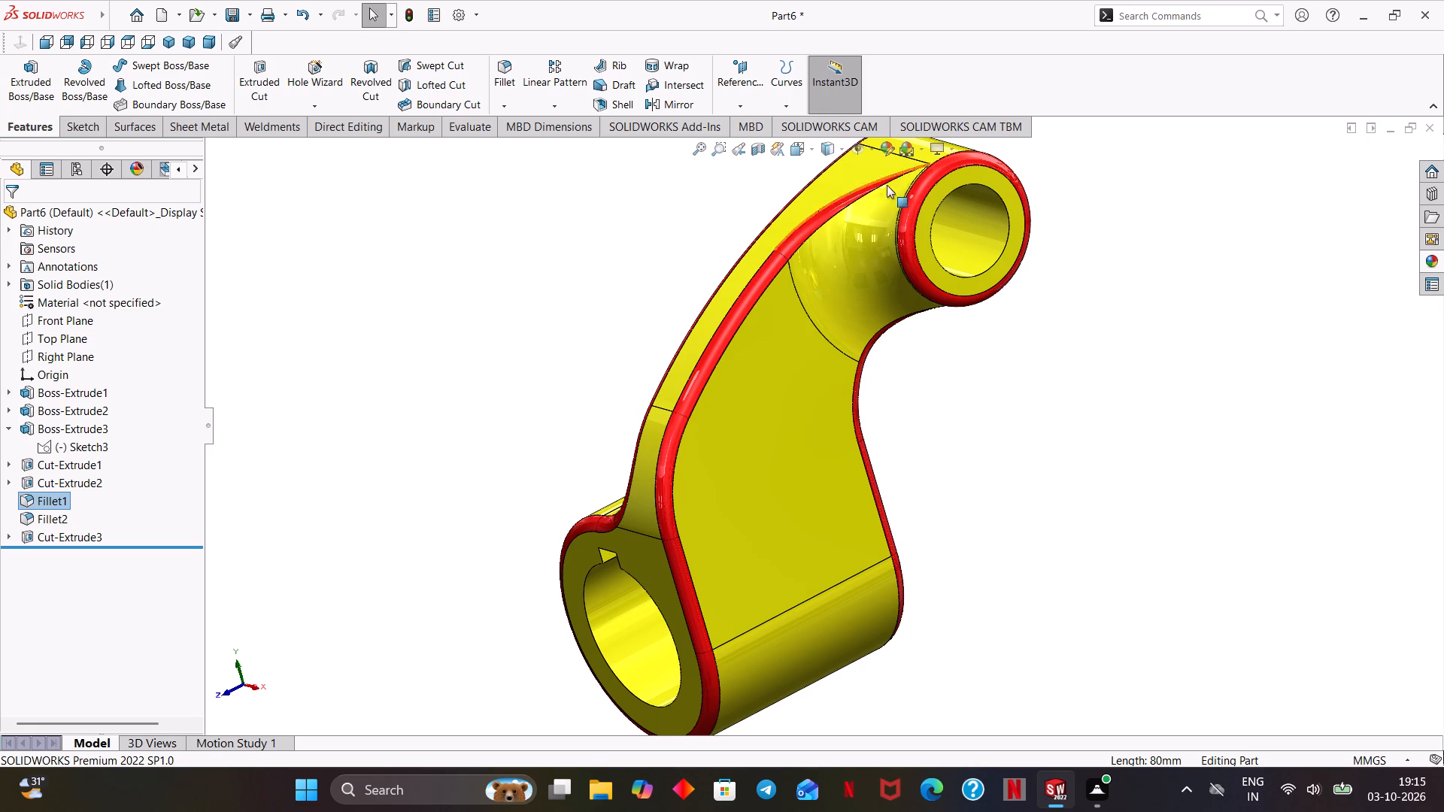
middle_click_drag(1024, 445, 1048, 420)
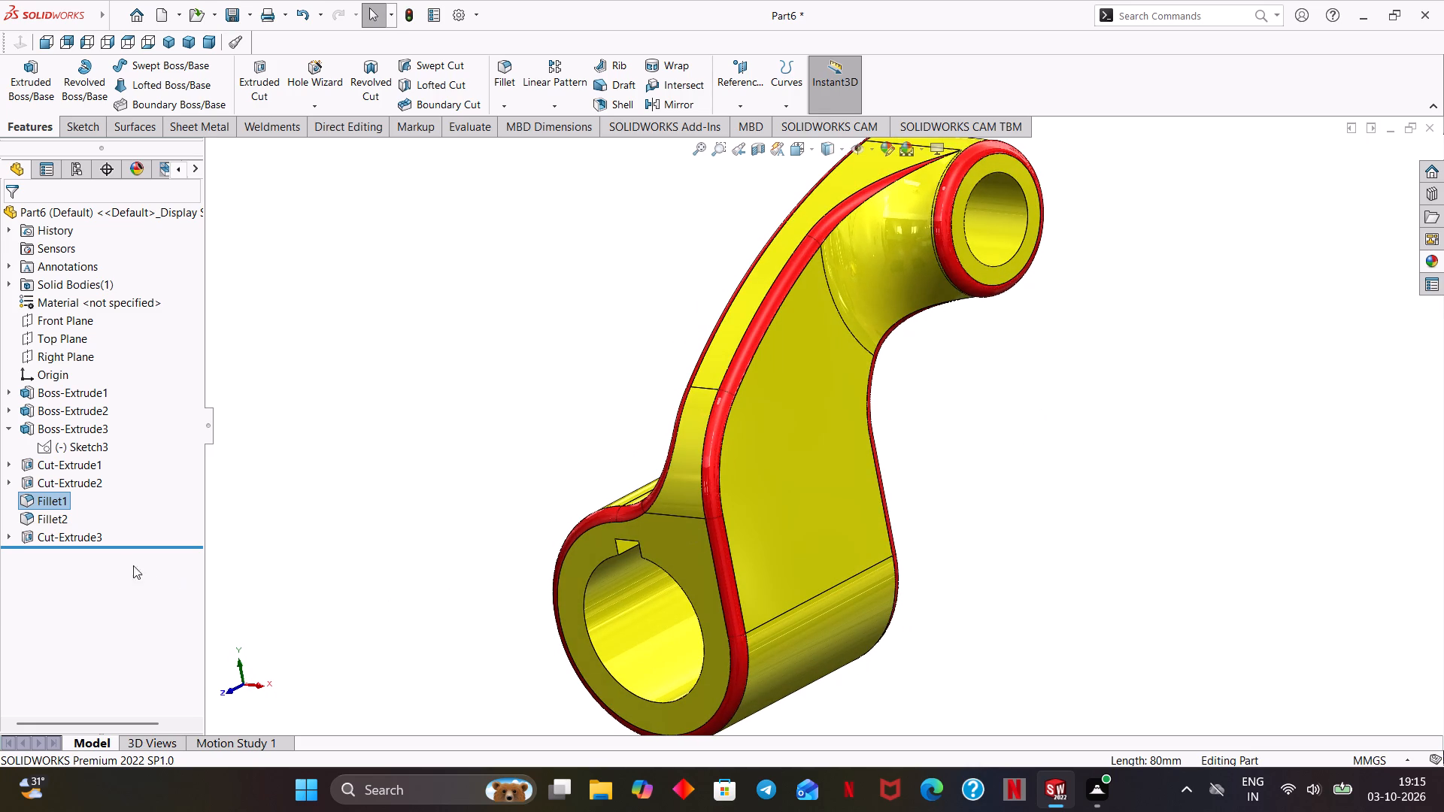
left_click(11, 538)
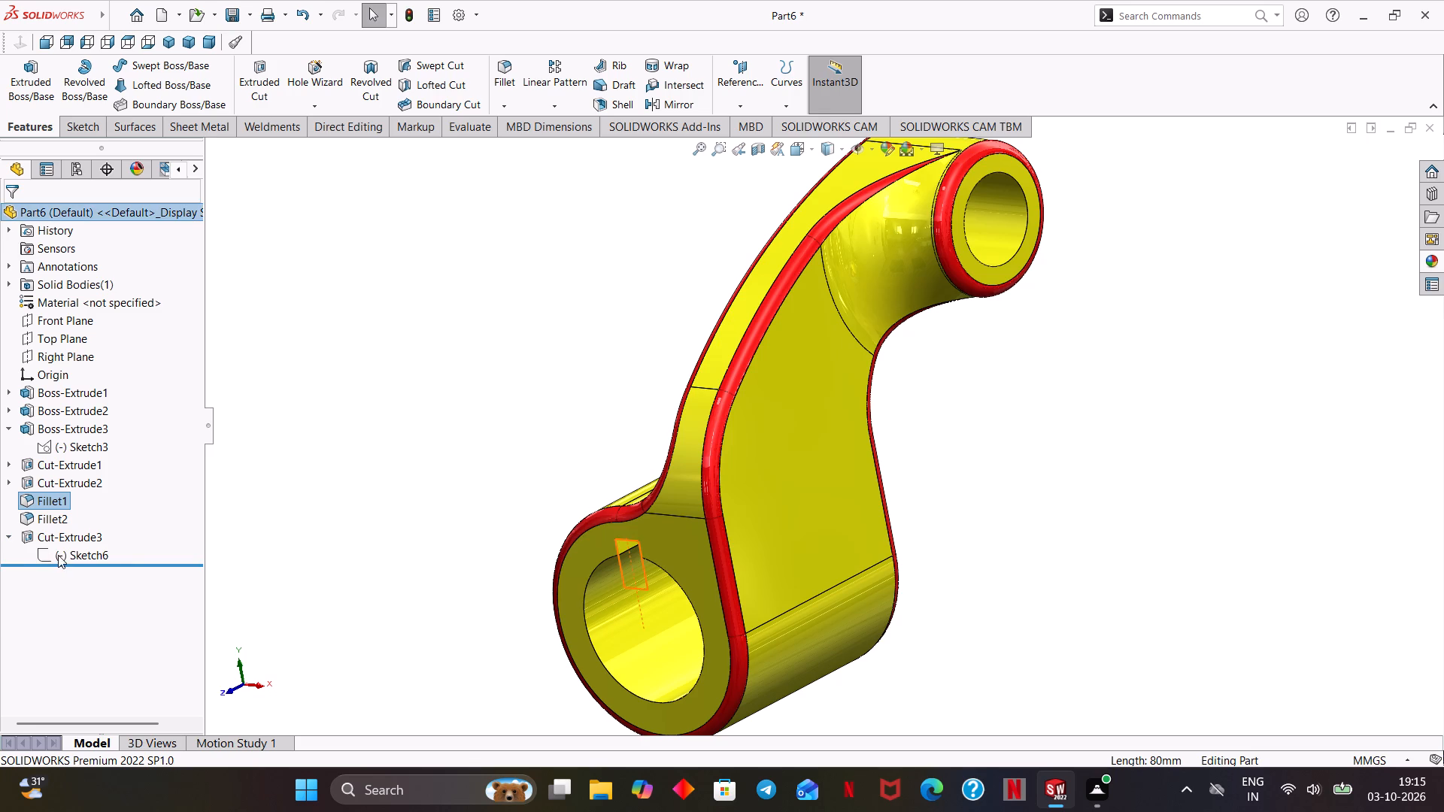
left_click(58, 555)
left_click(68, 510)
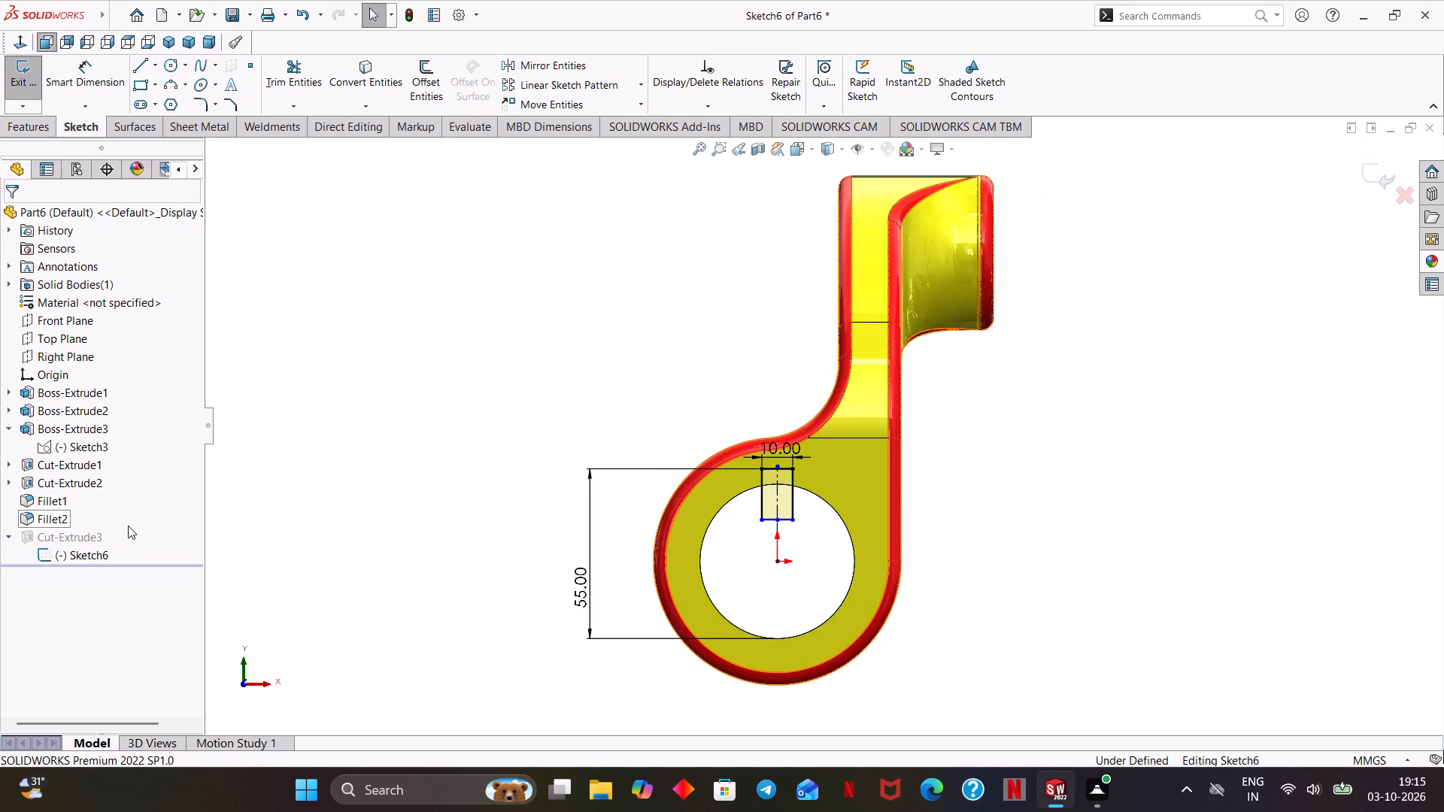
scroll(341, 491, "down", 2)
scroll(666, 495, "down", 1)
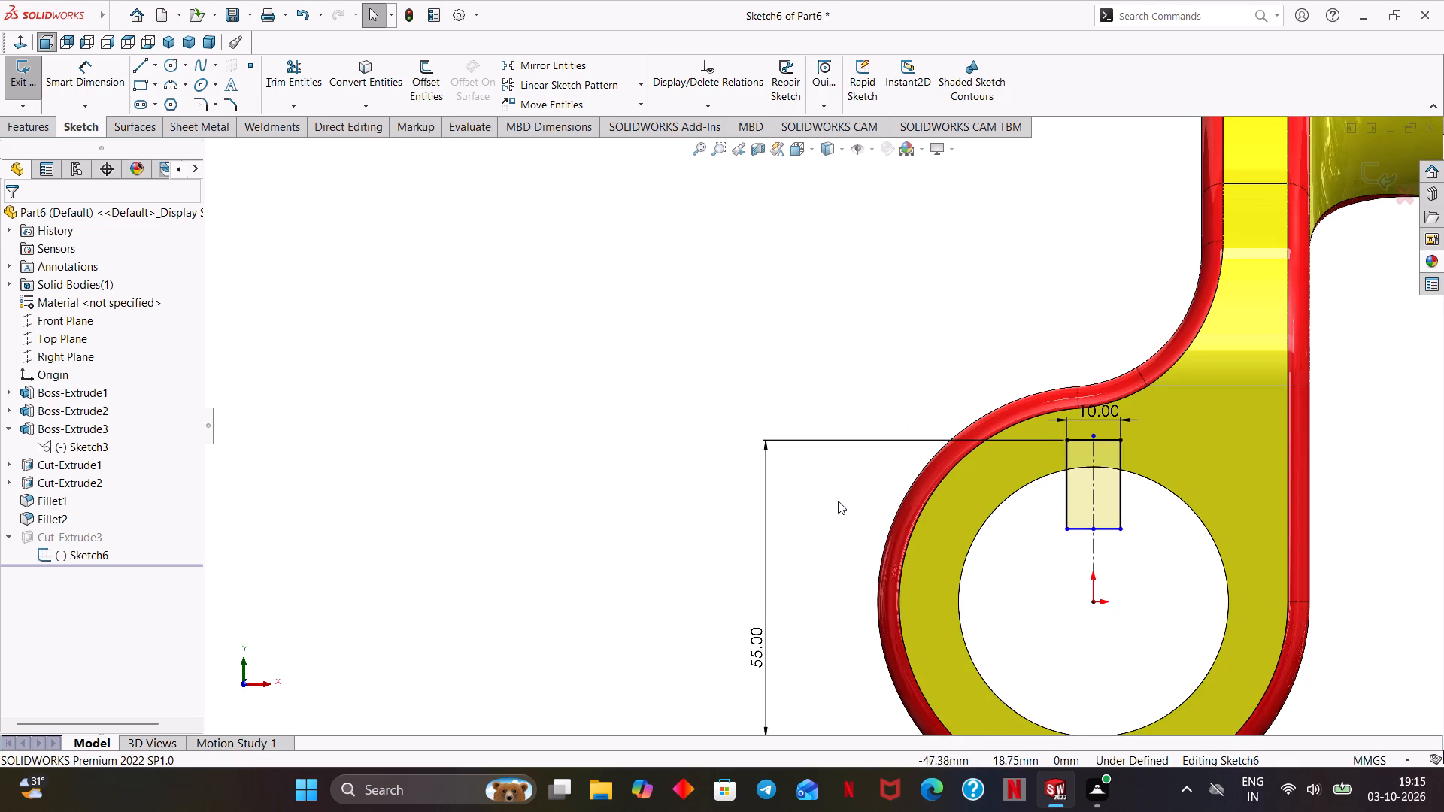
middle_click_drag(829, 497, 510, 511, "ctrl")
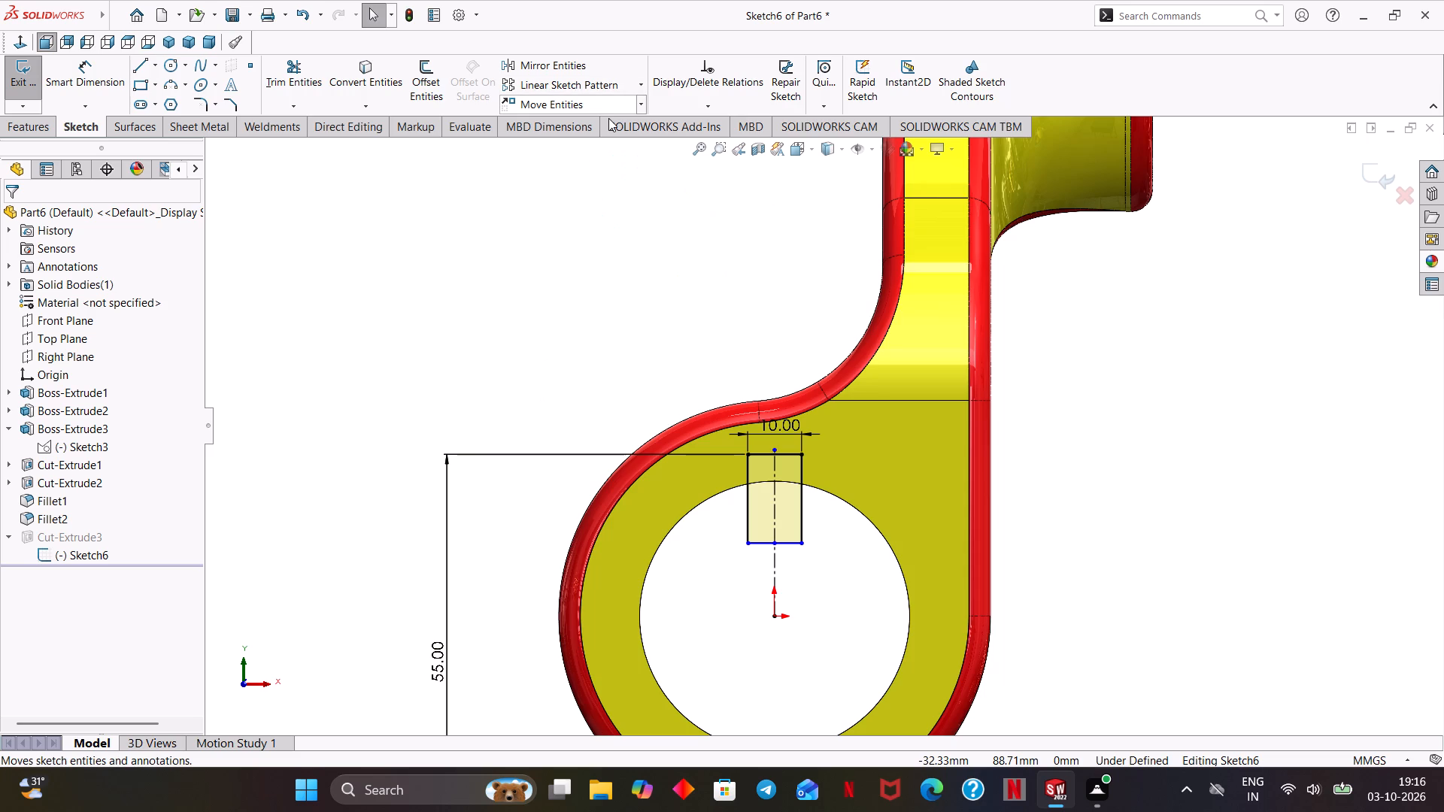
Rotate the keyway rectangle and its centreline about the bore centre, trying 40° and settling on -40°, and finish the sketch.
left_click(643, 101)
left_click(581, 162)
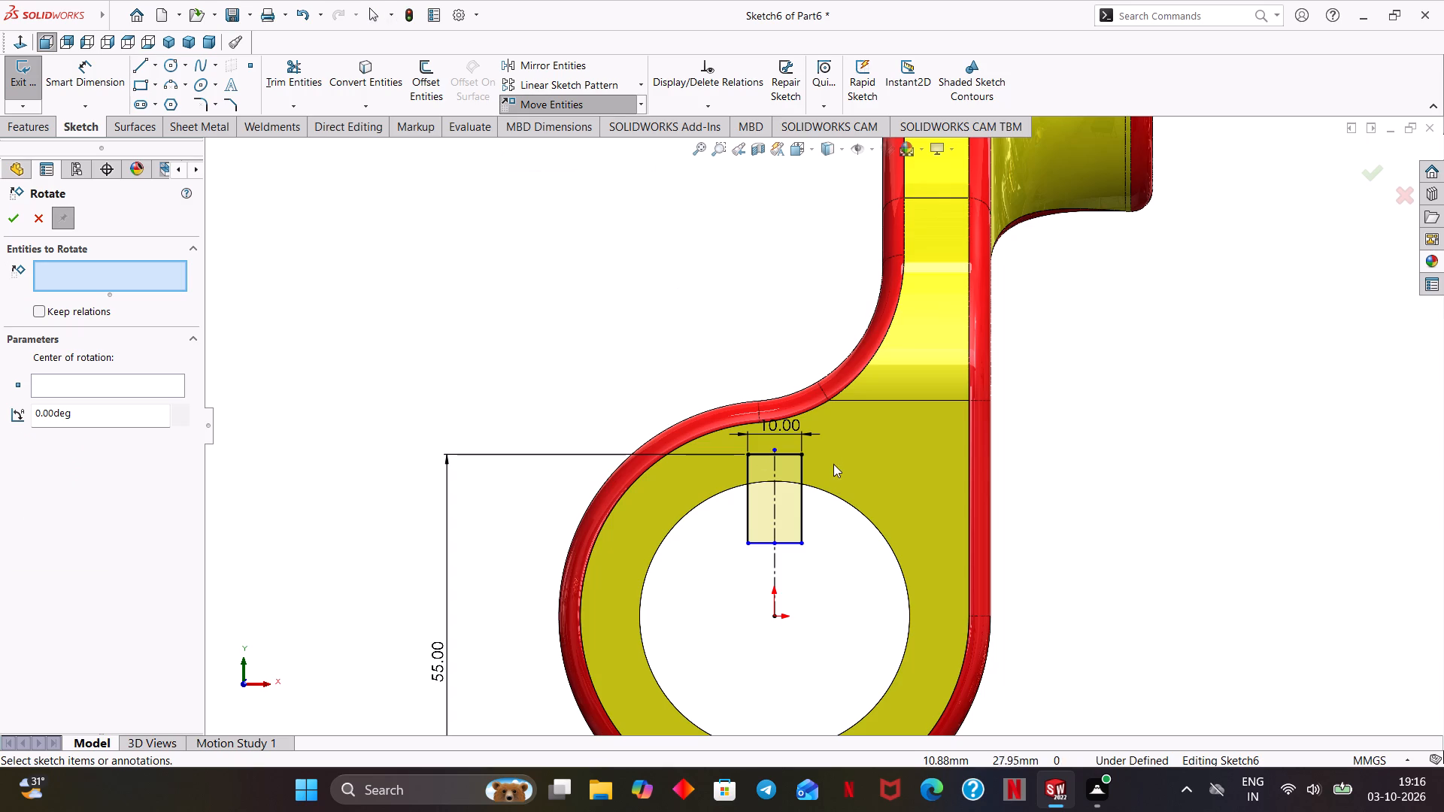
left_click_drag(831, 415, 720, 580)
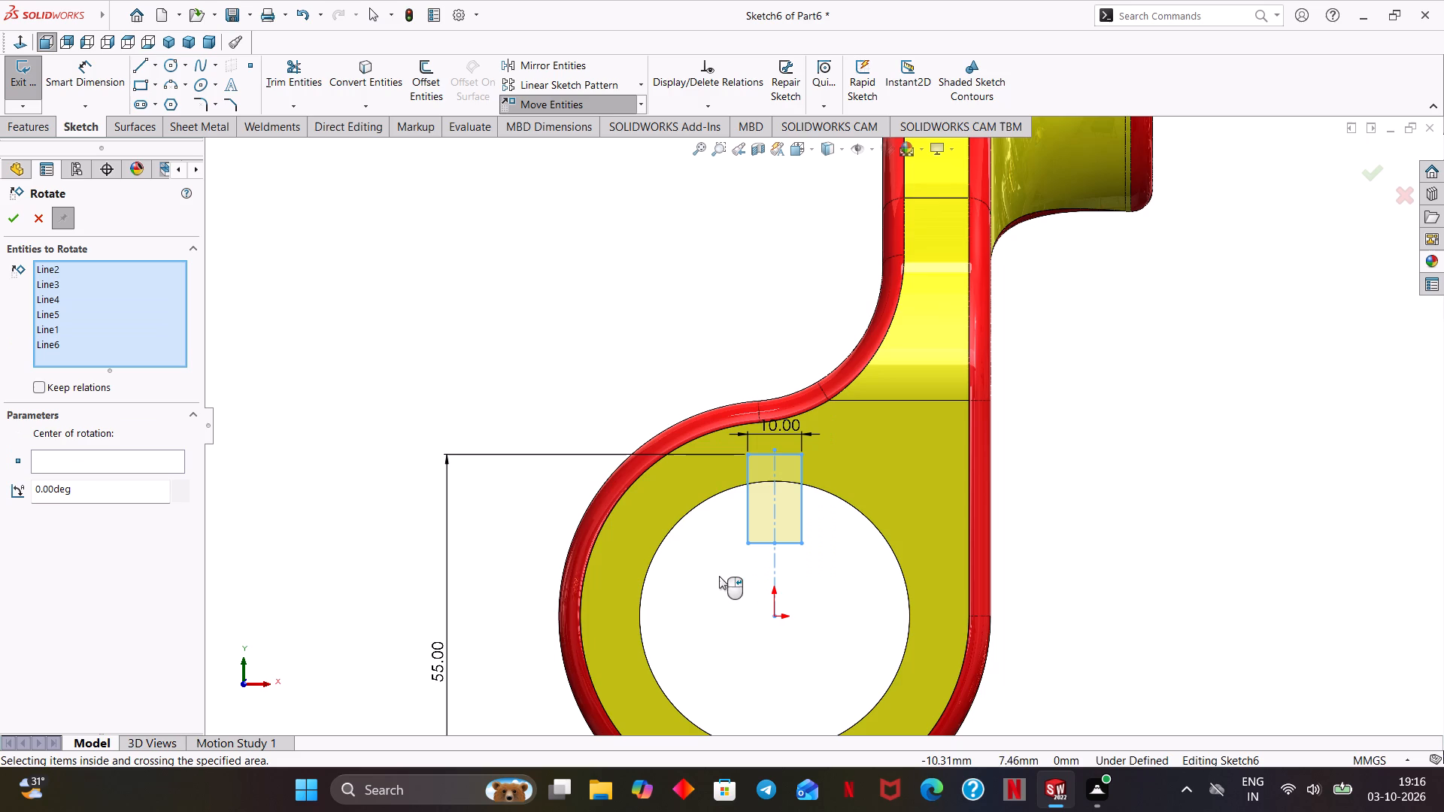
left_click(92, 462)
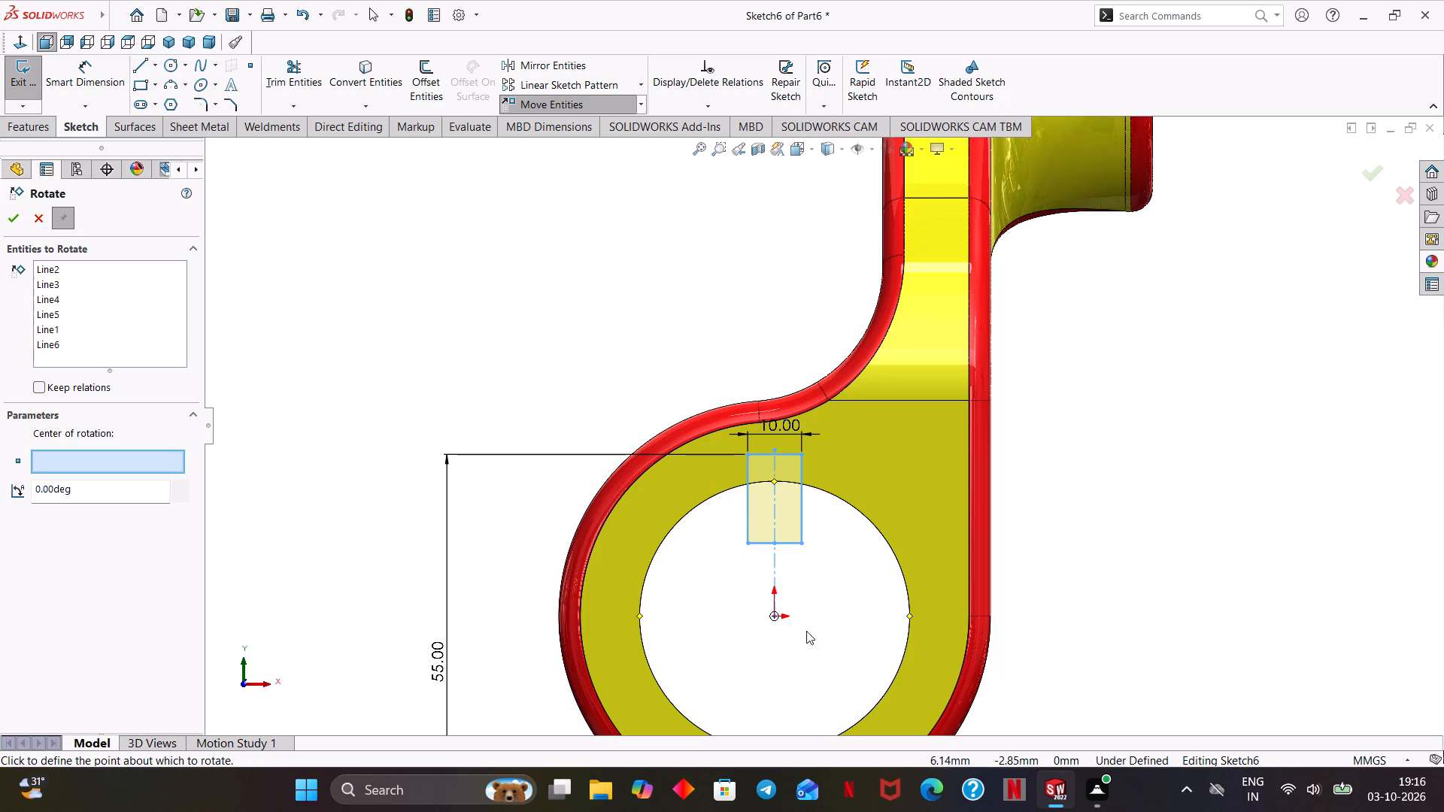
left_click(773, 617)
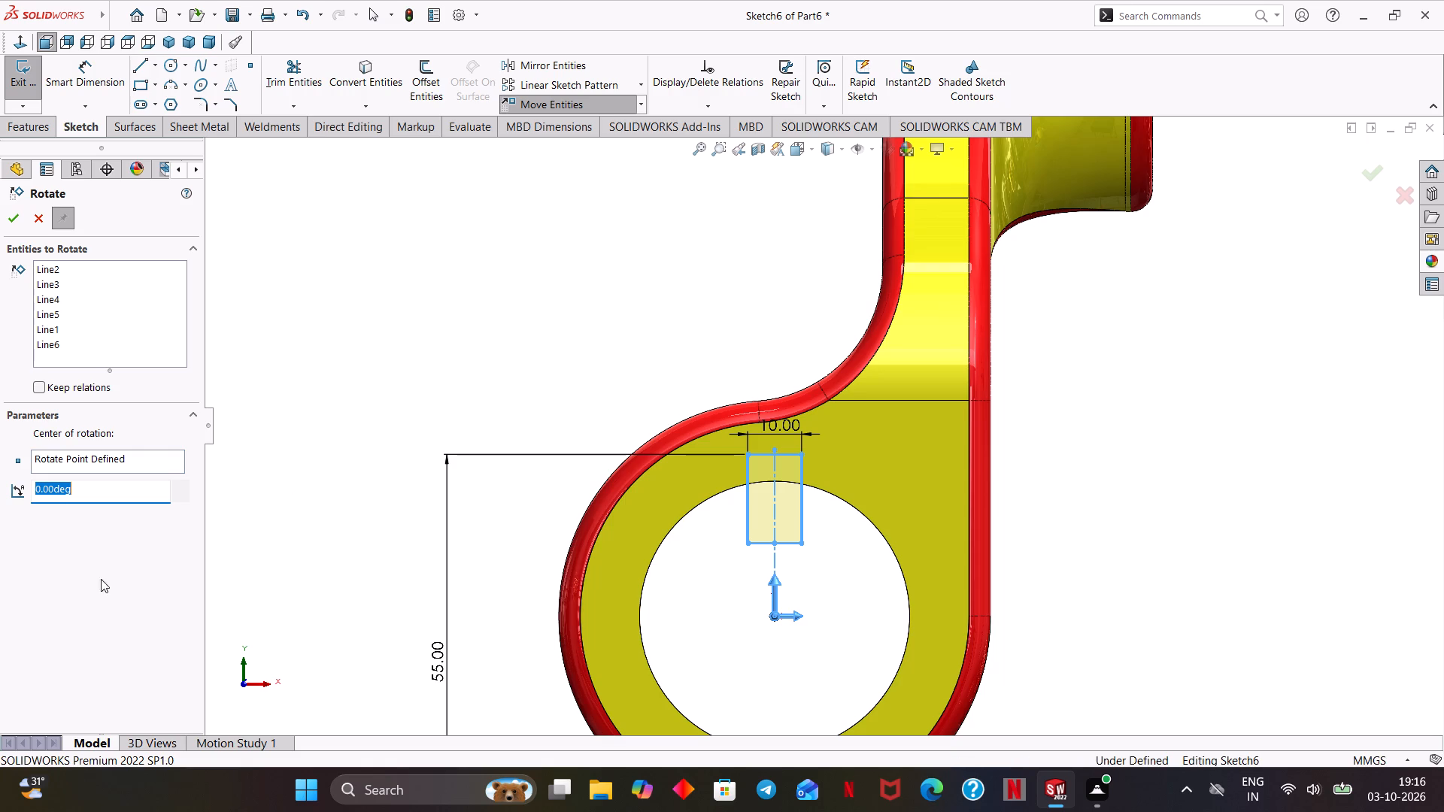
type("40")
key("Return")
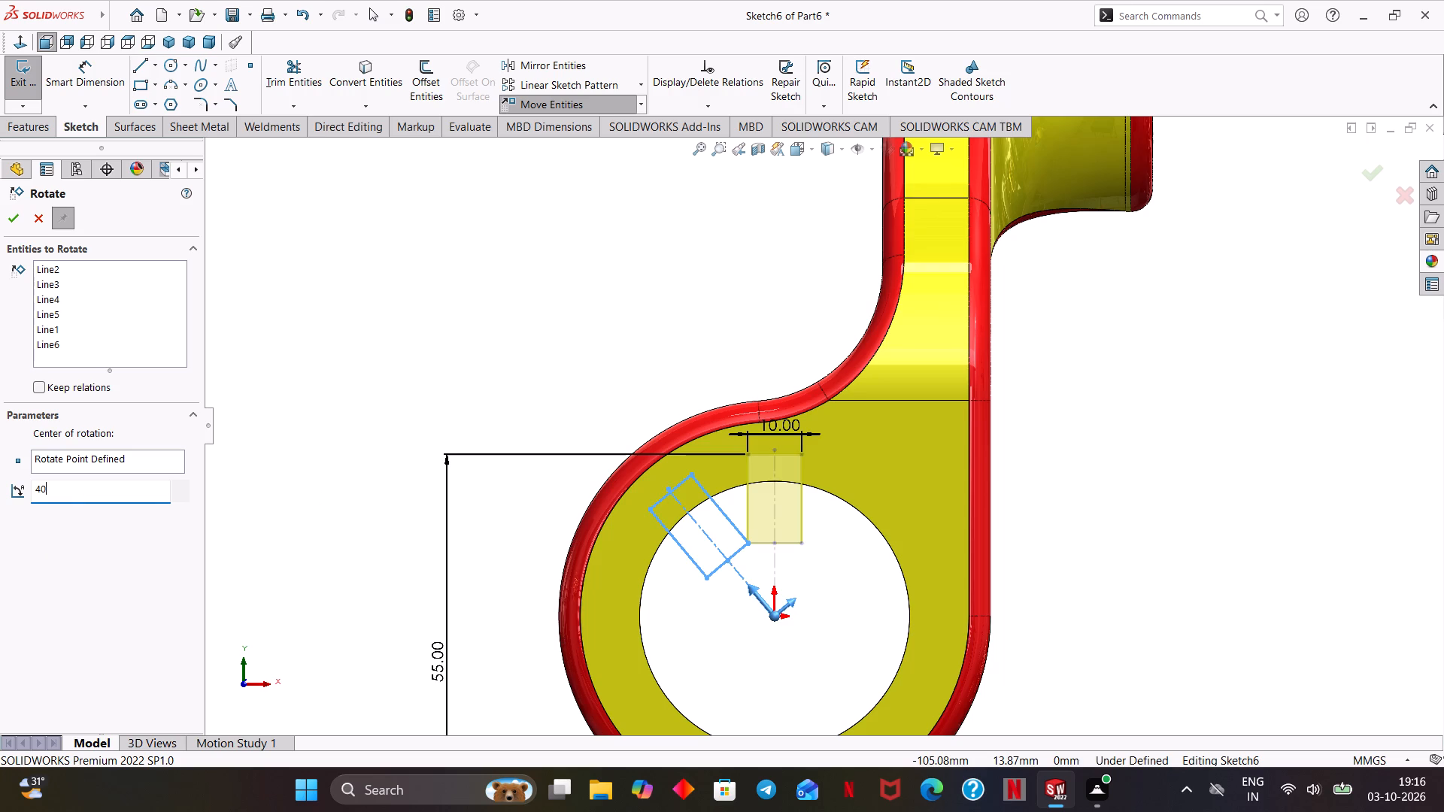
left_click_drag(84, 483, 0, 511)
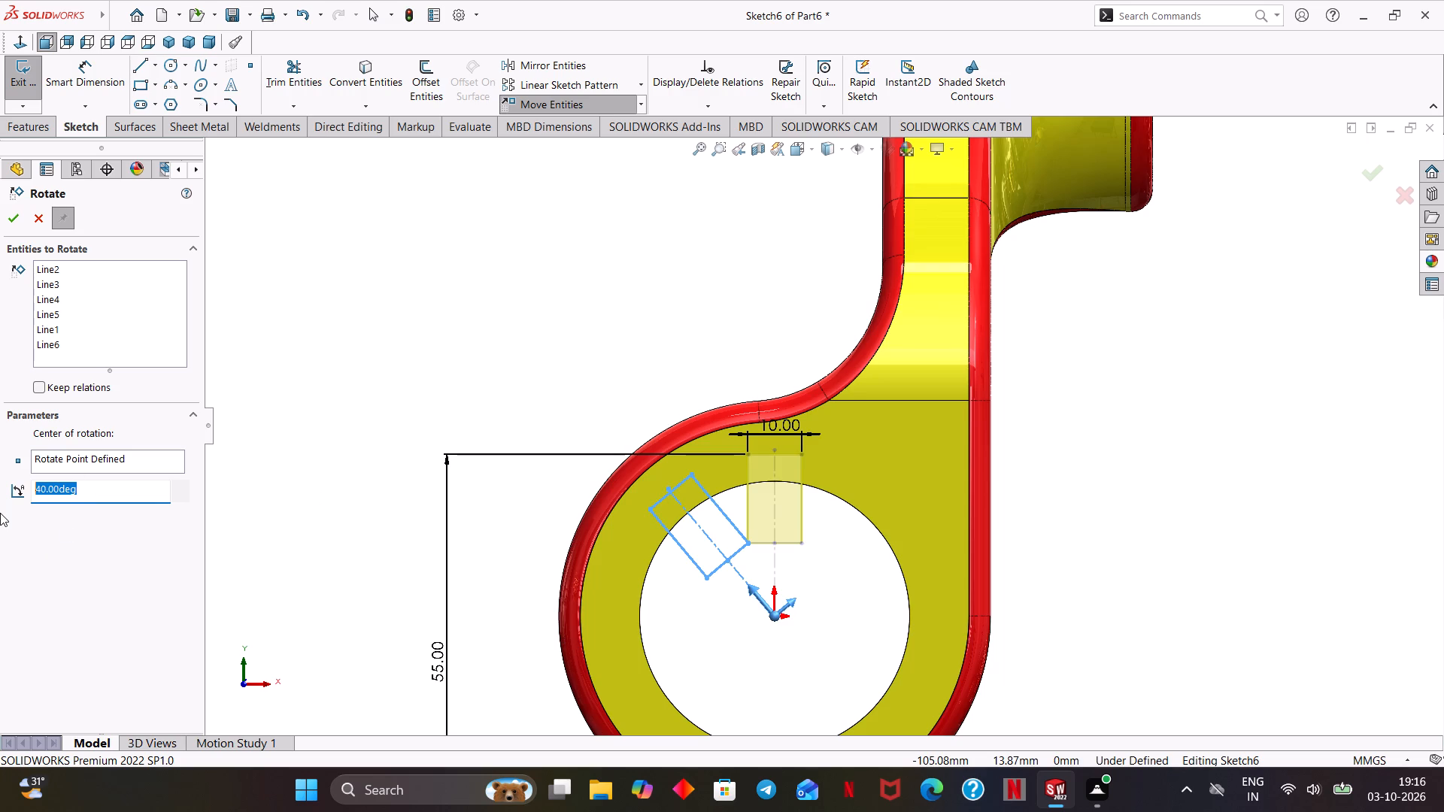
key("asterisk")
key("BackSpace")
key("minus")
type("40")
key("Return")
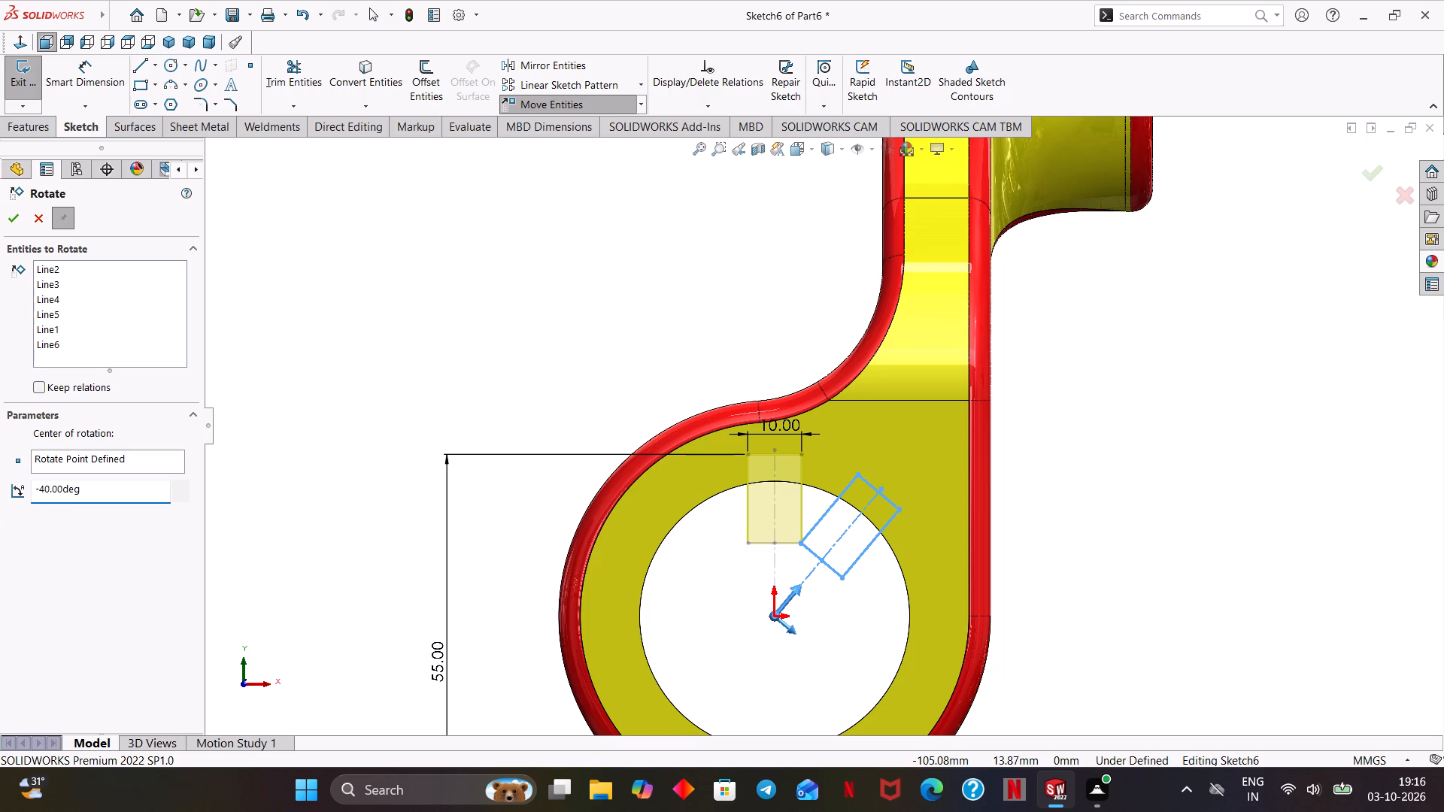
left_click(17, 222)
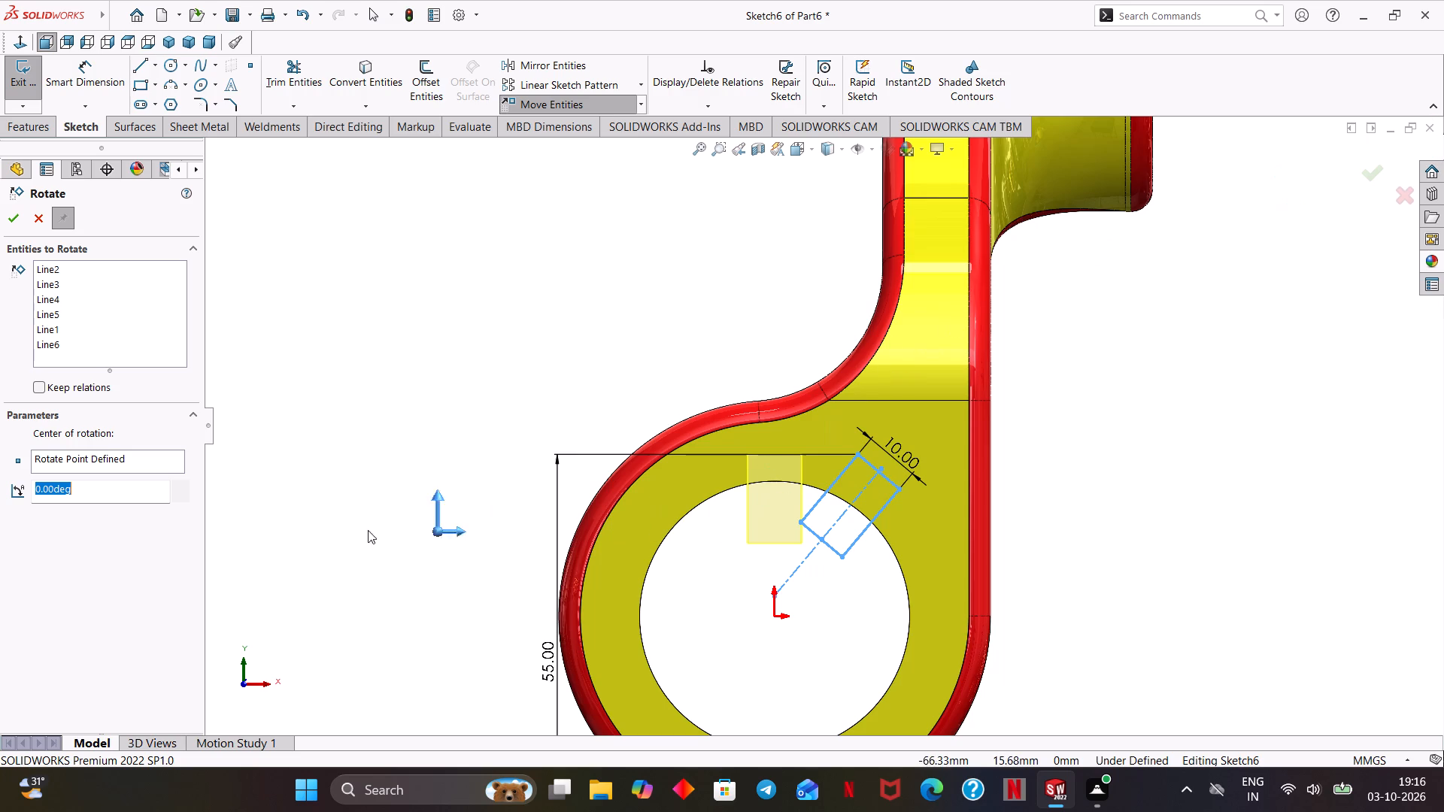
left_click(41, 225)
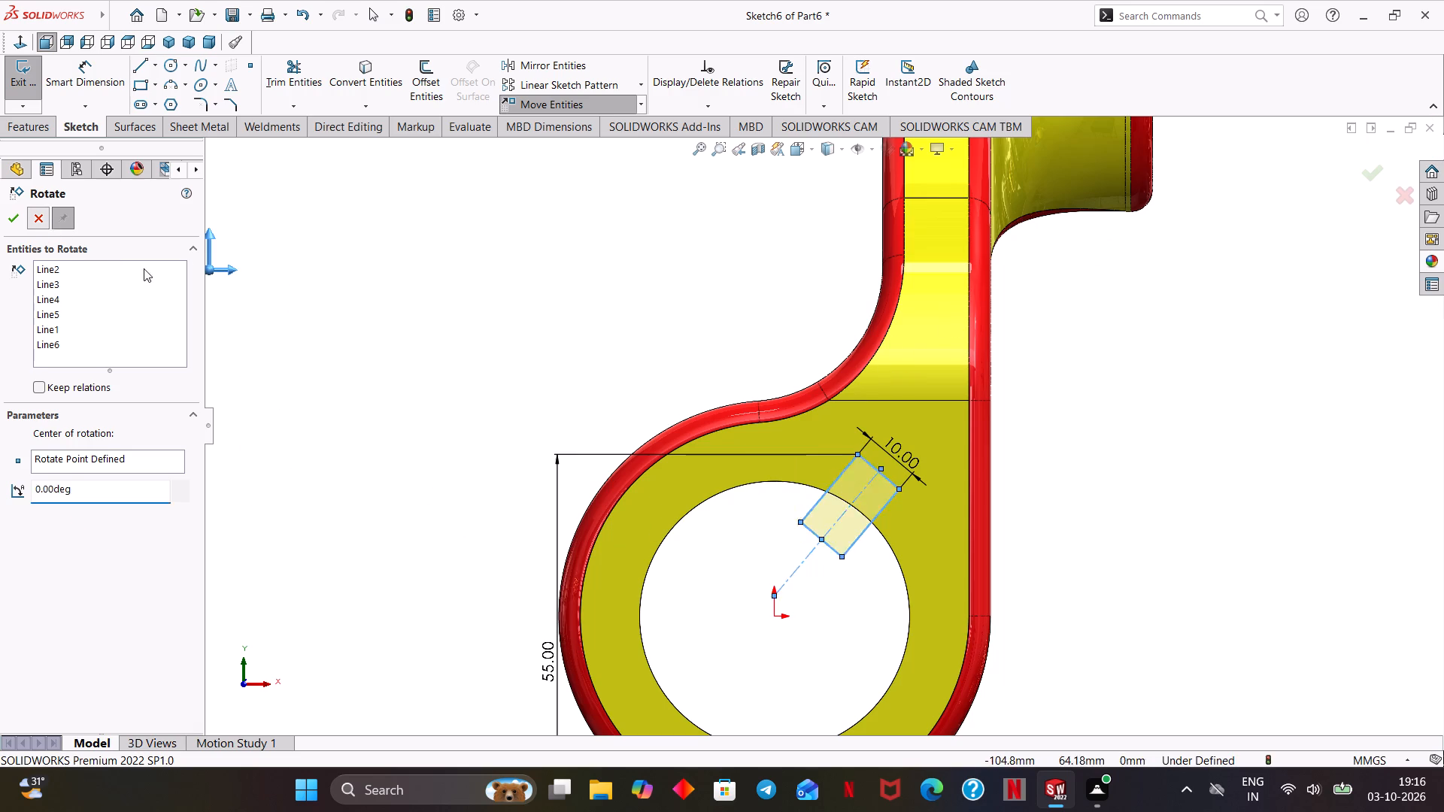
left_click(1364, 188)
left_click(1373, 178)
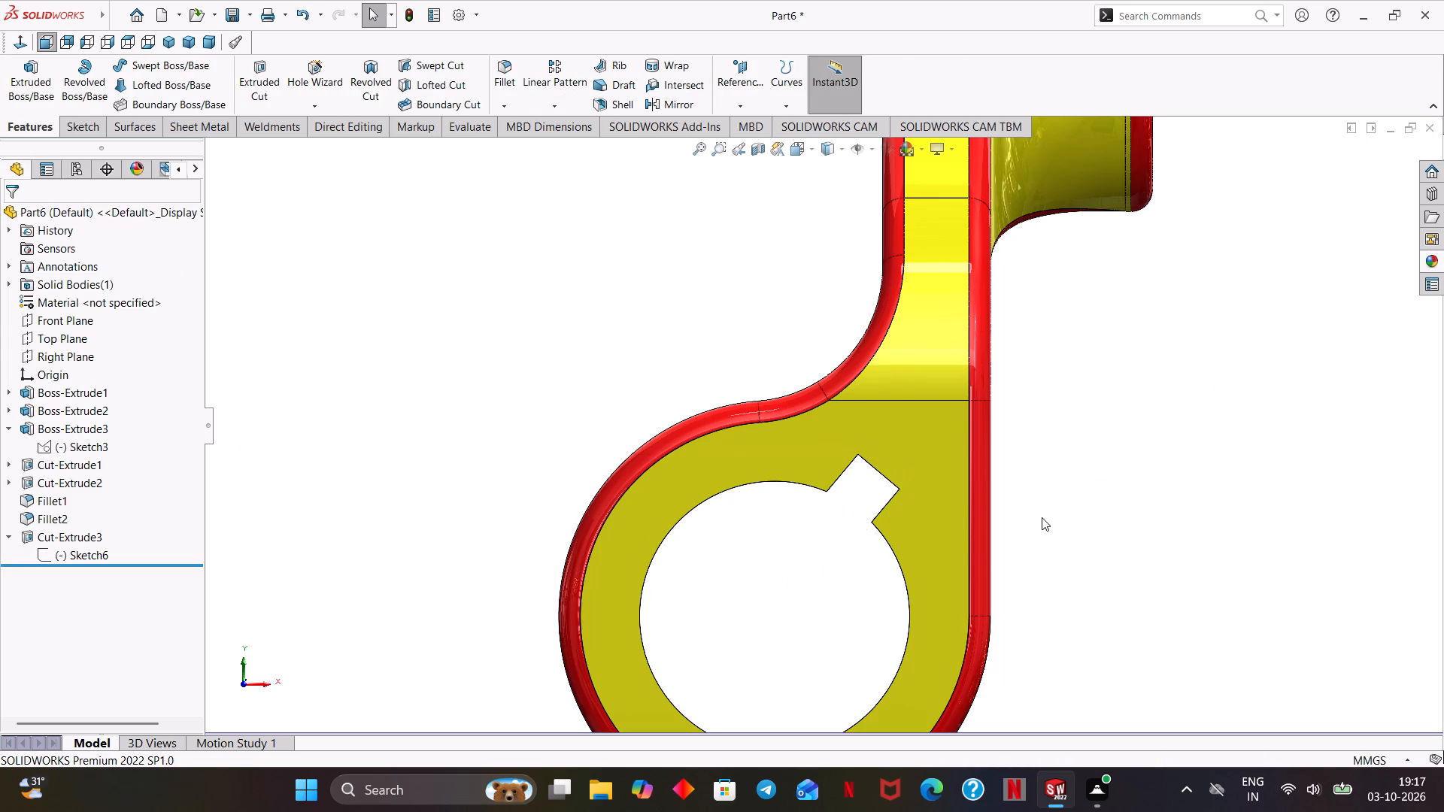
Examine the finished link from isometric and several other sides, checking the rotated keyway, the arm and the fillets.
key("ctrl+7")
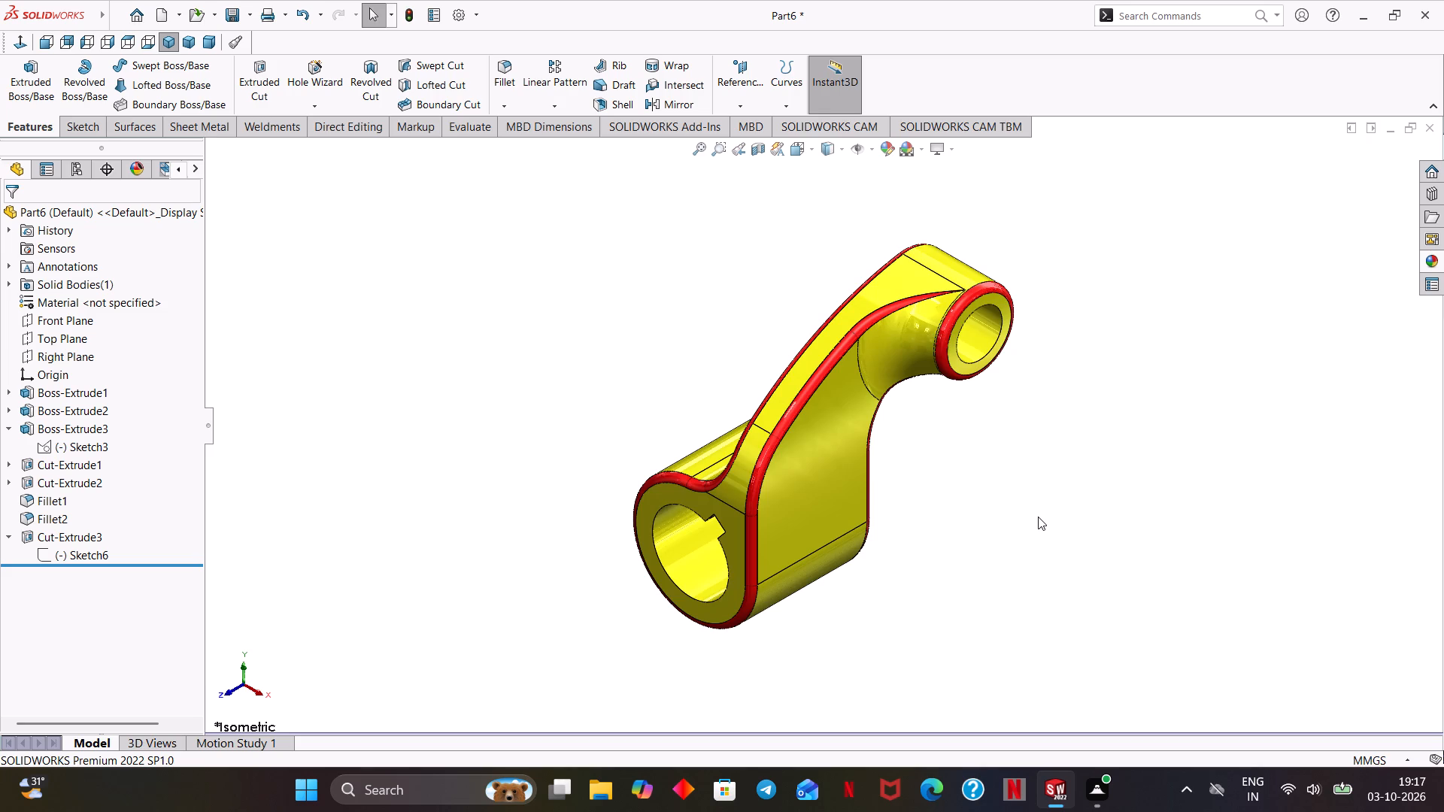
middle_click_drag(1038, 517, 1003, 559)
scroll(1038, 517, "up", 1)
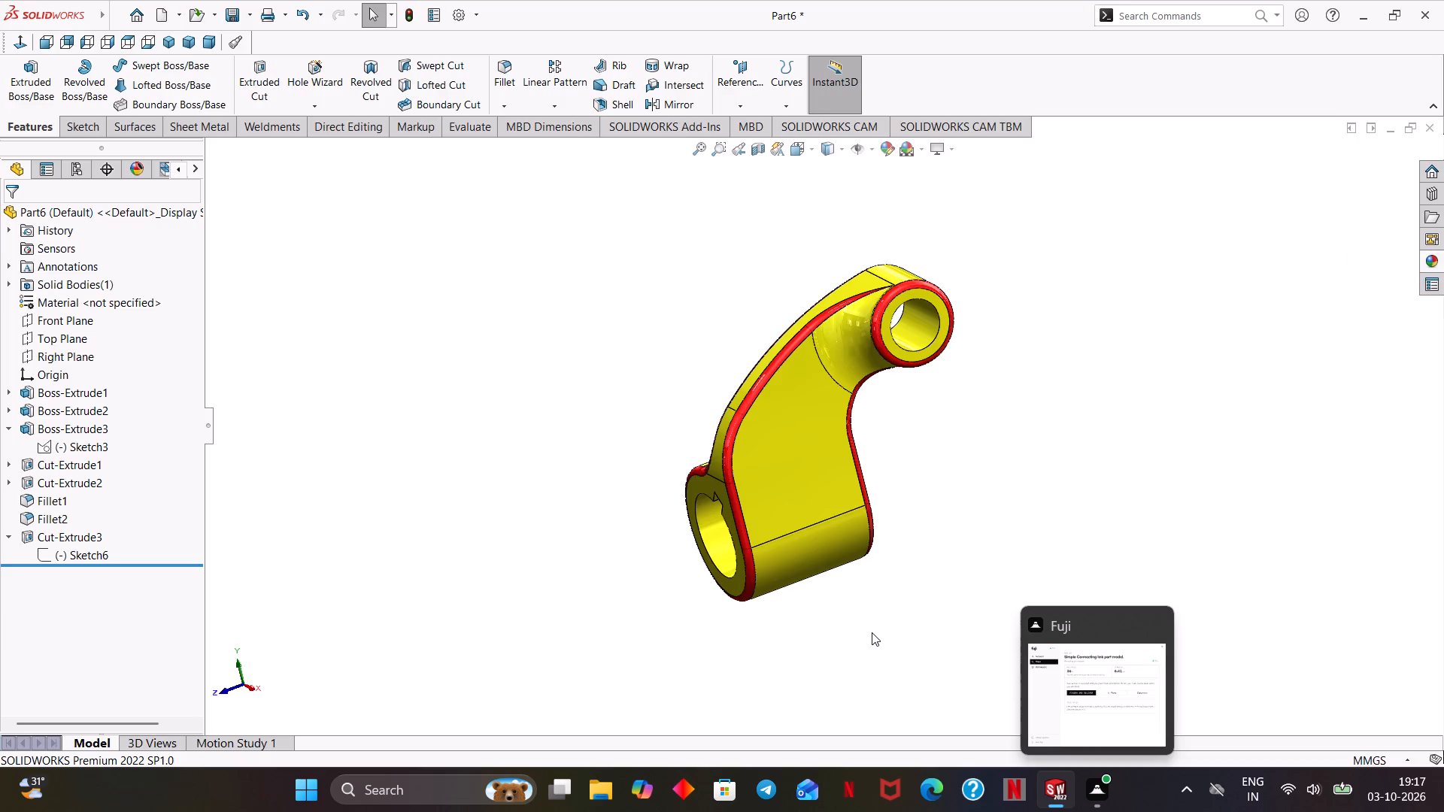
key("f")
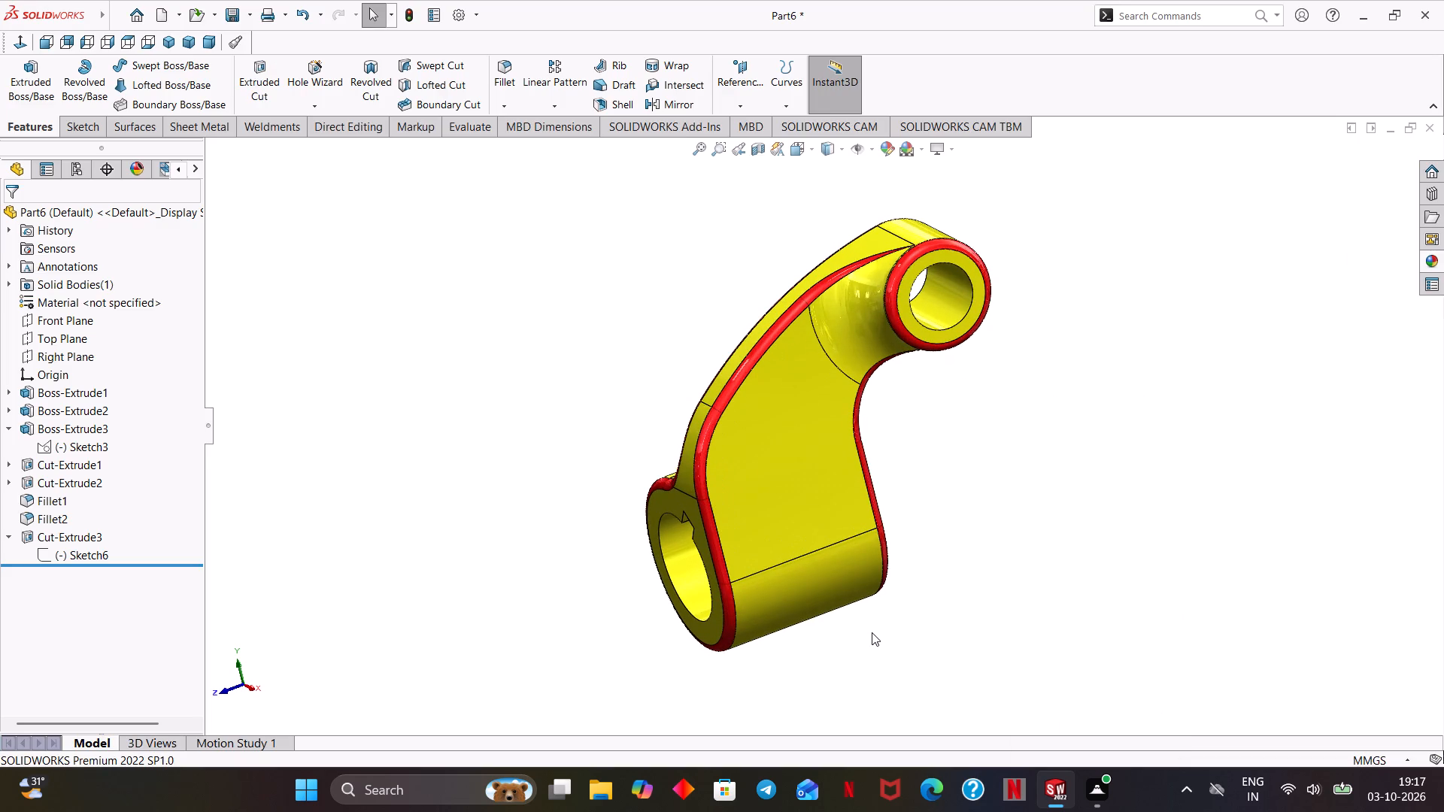
key("ctrl+8")
key("ctrl+7")
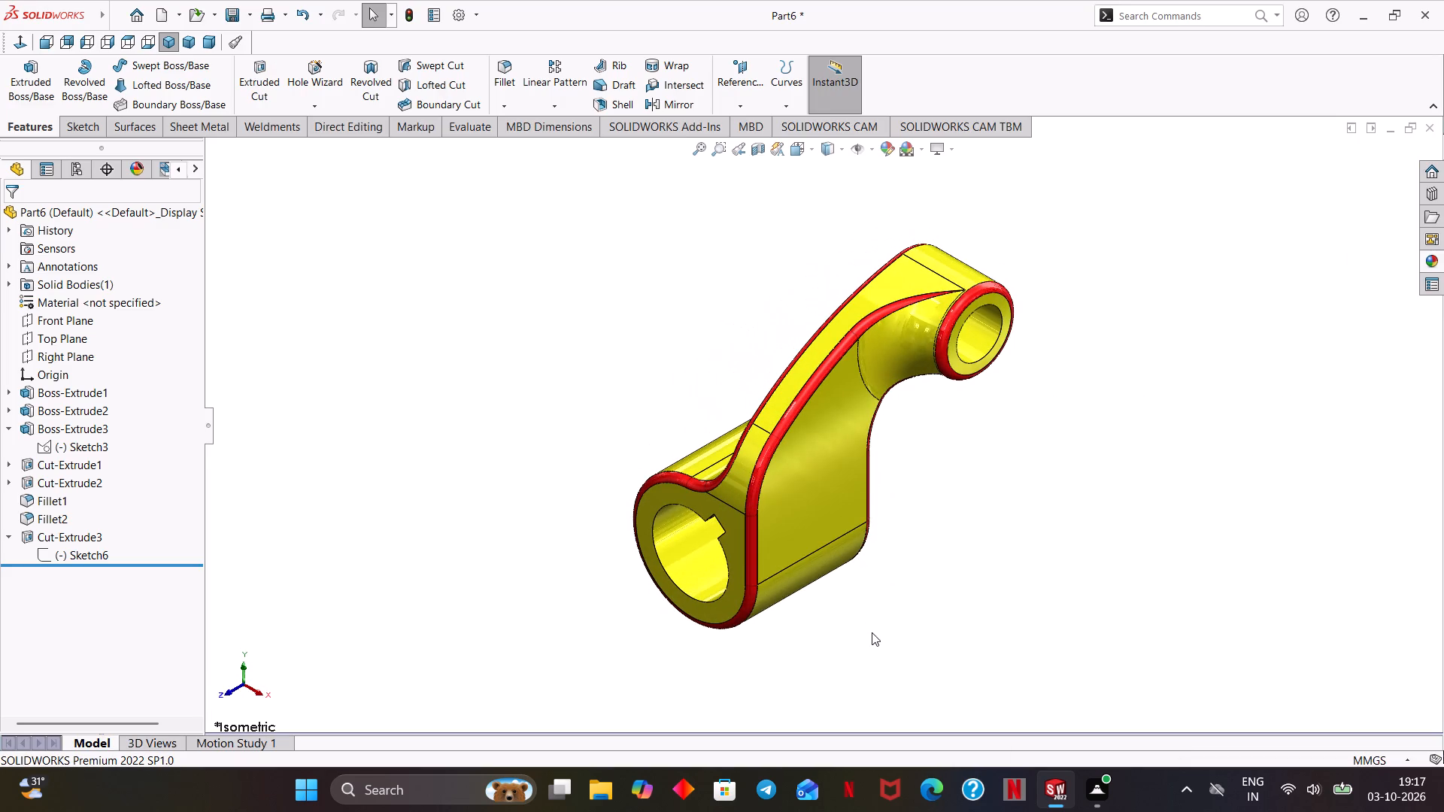
scroll(948, 586, "down", 1)
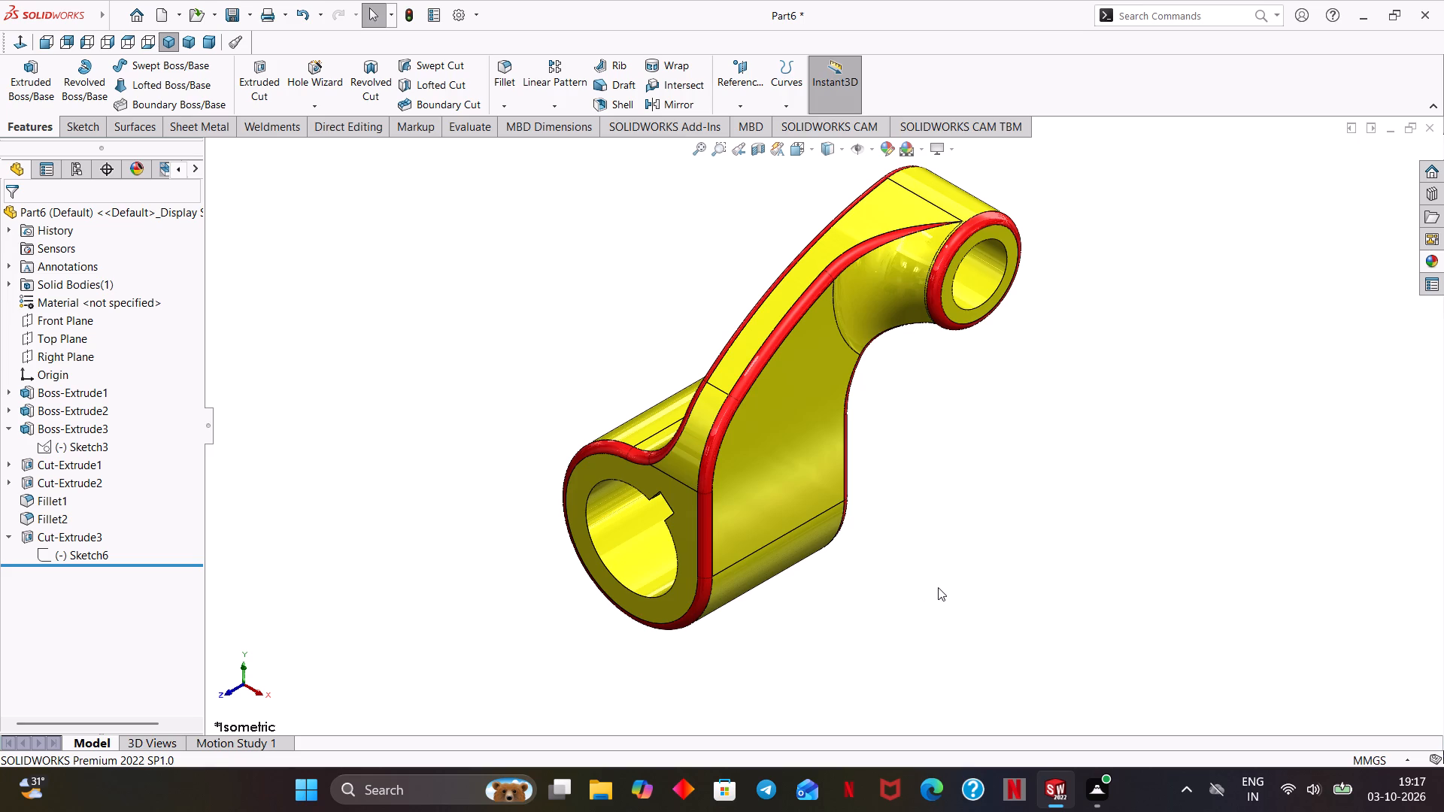
middle_click_drag(960, 574, 944, 603, "ctrl")
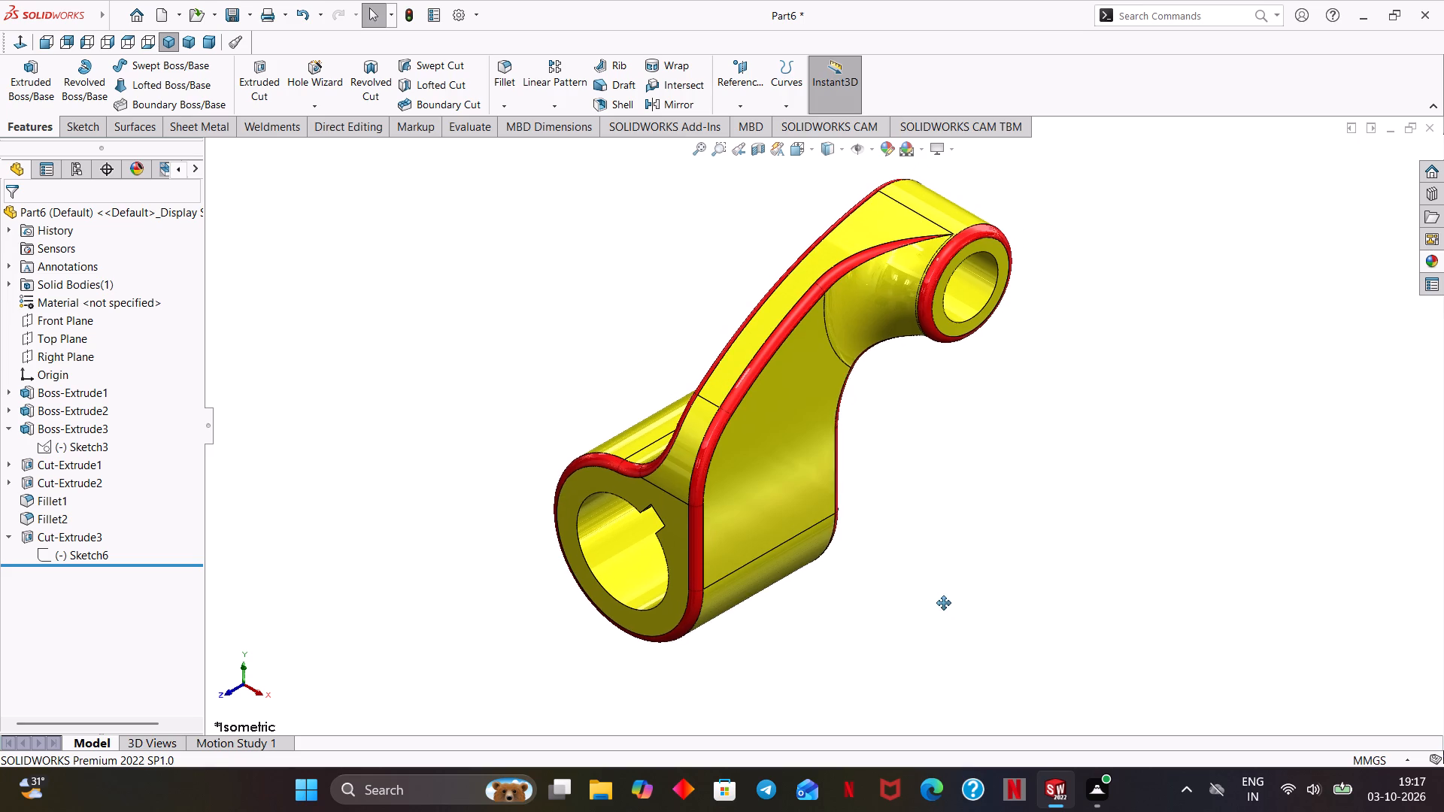
middle_click_drag(944, 603, 940, 621, "ctrl")
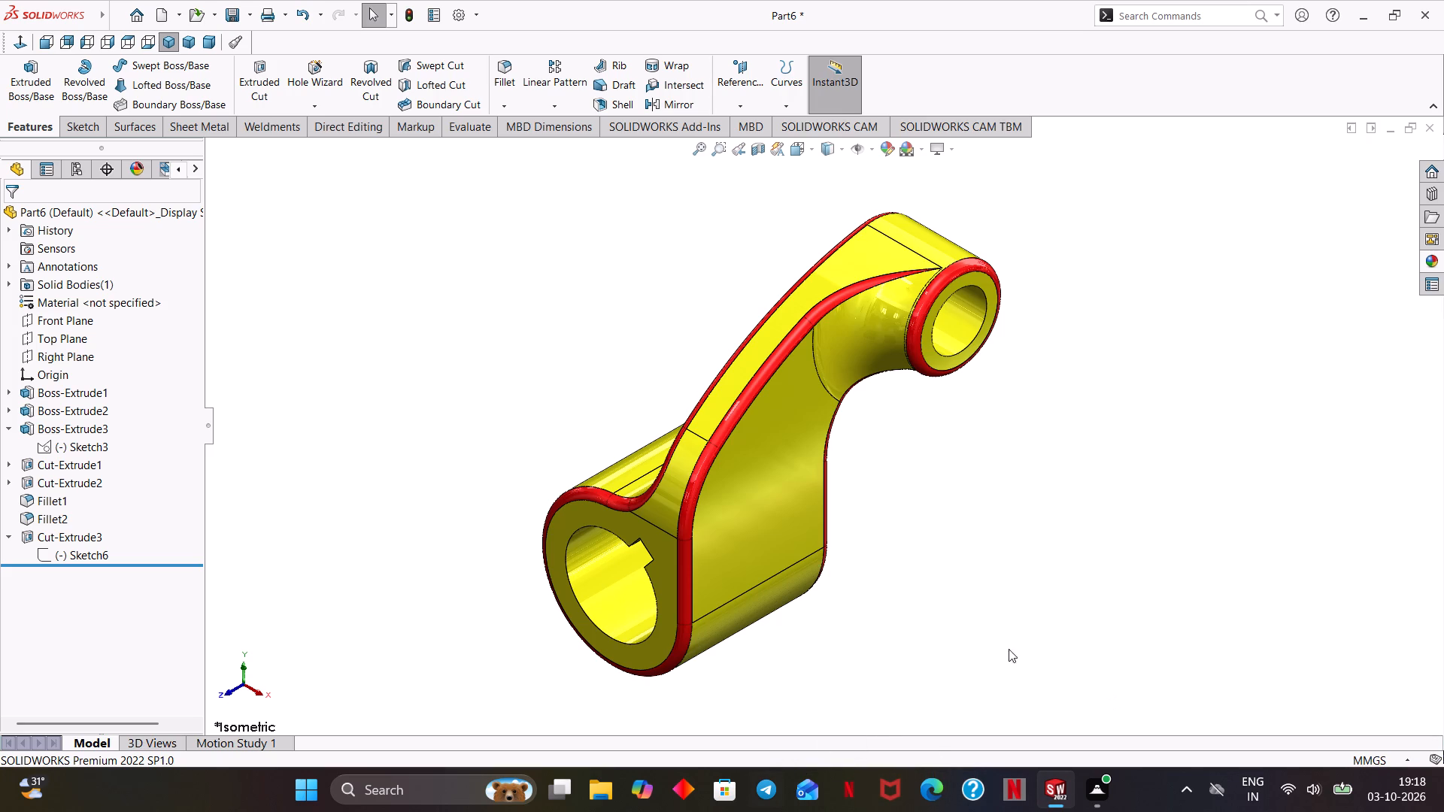
middle_click_drag(975, 652, 976, 641)
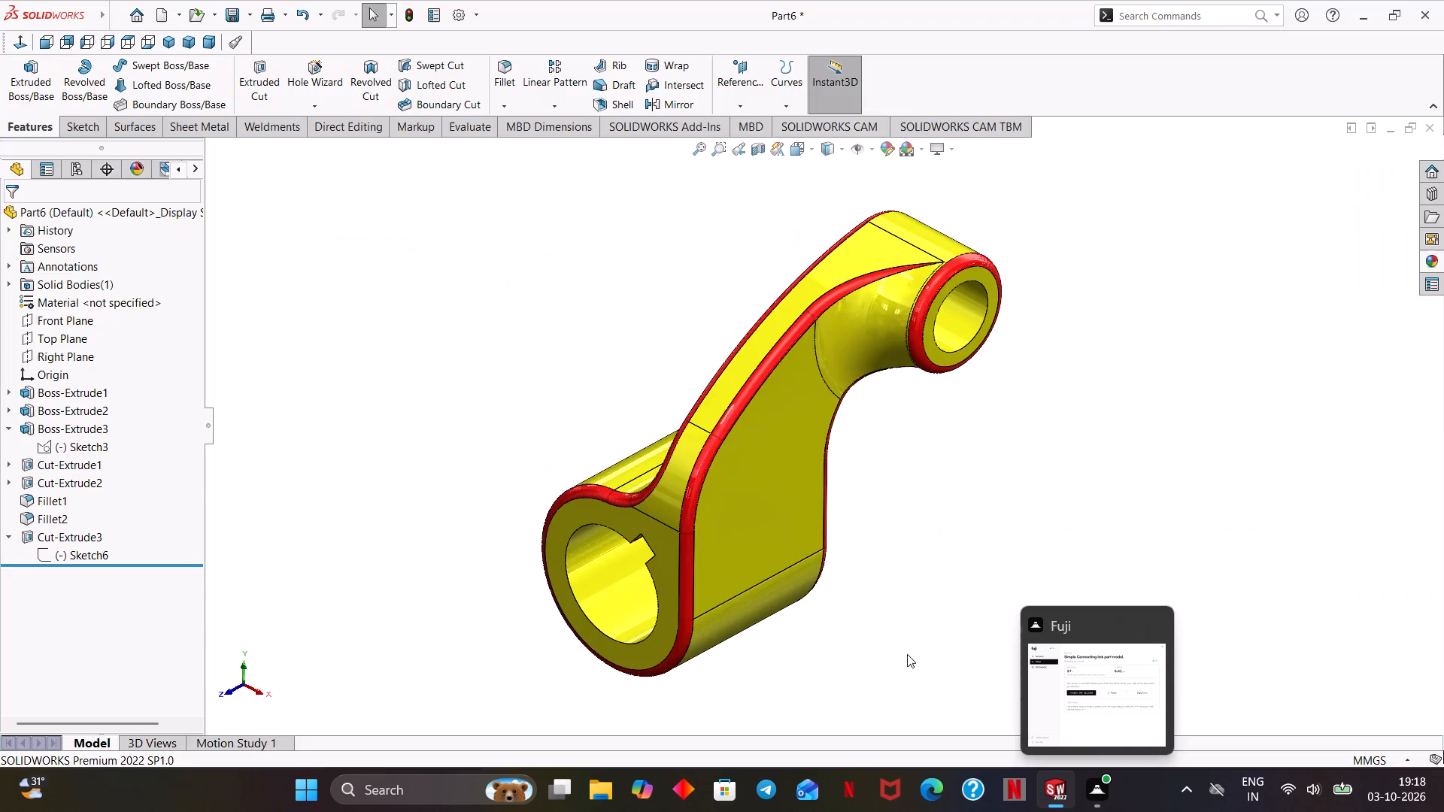
middle_click_drag(899, 648, 983, 576)
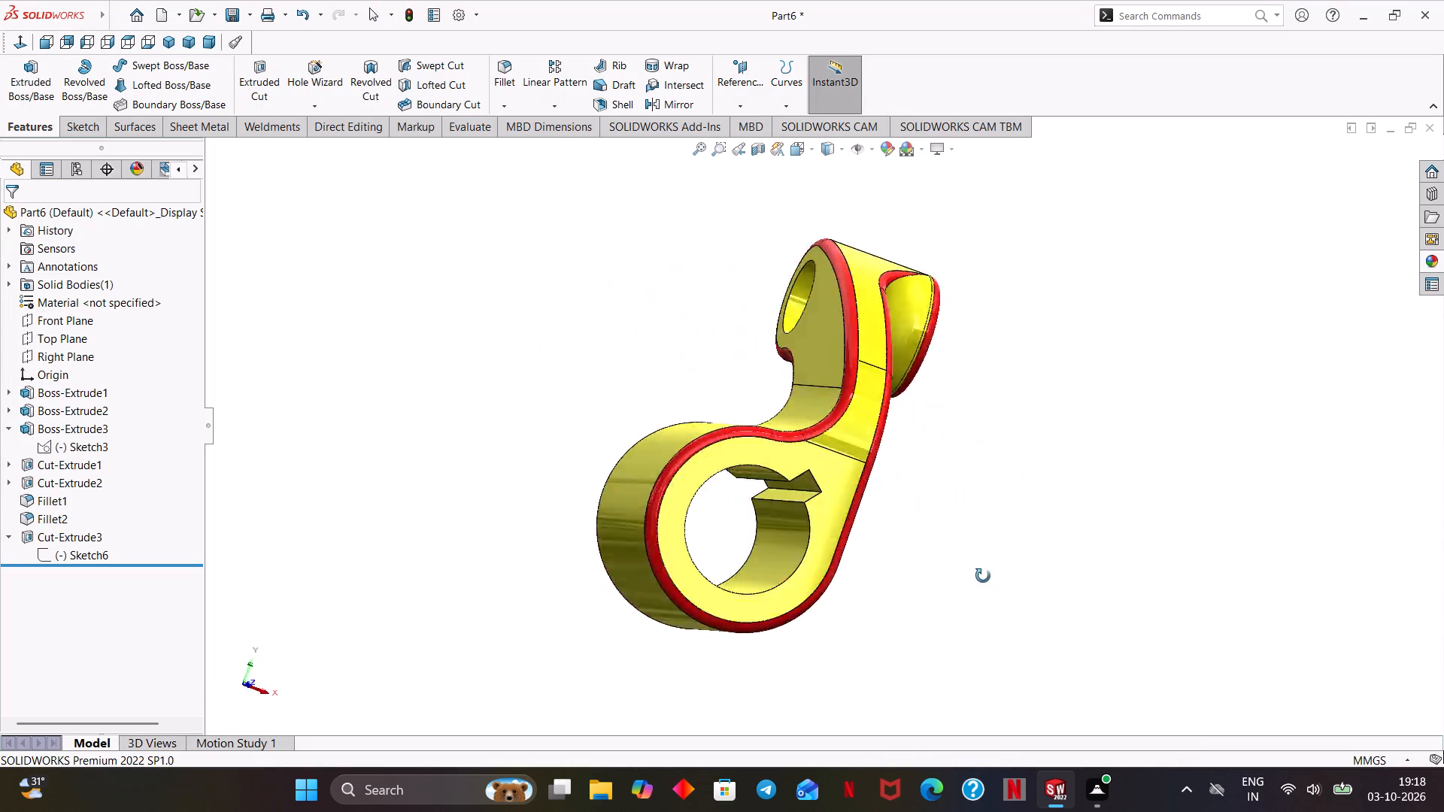
middle_click_drag(983, 576, 724, 648)
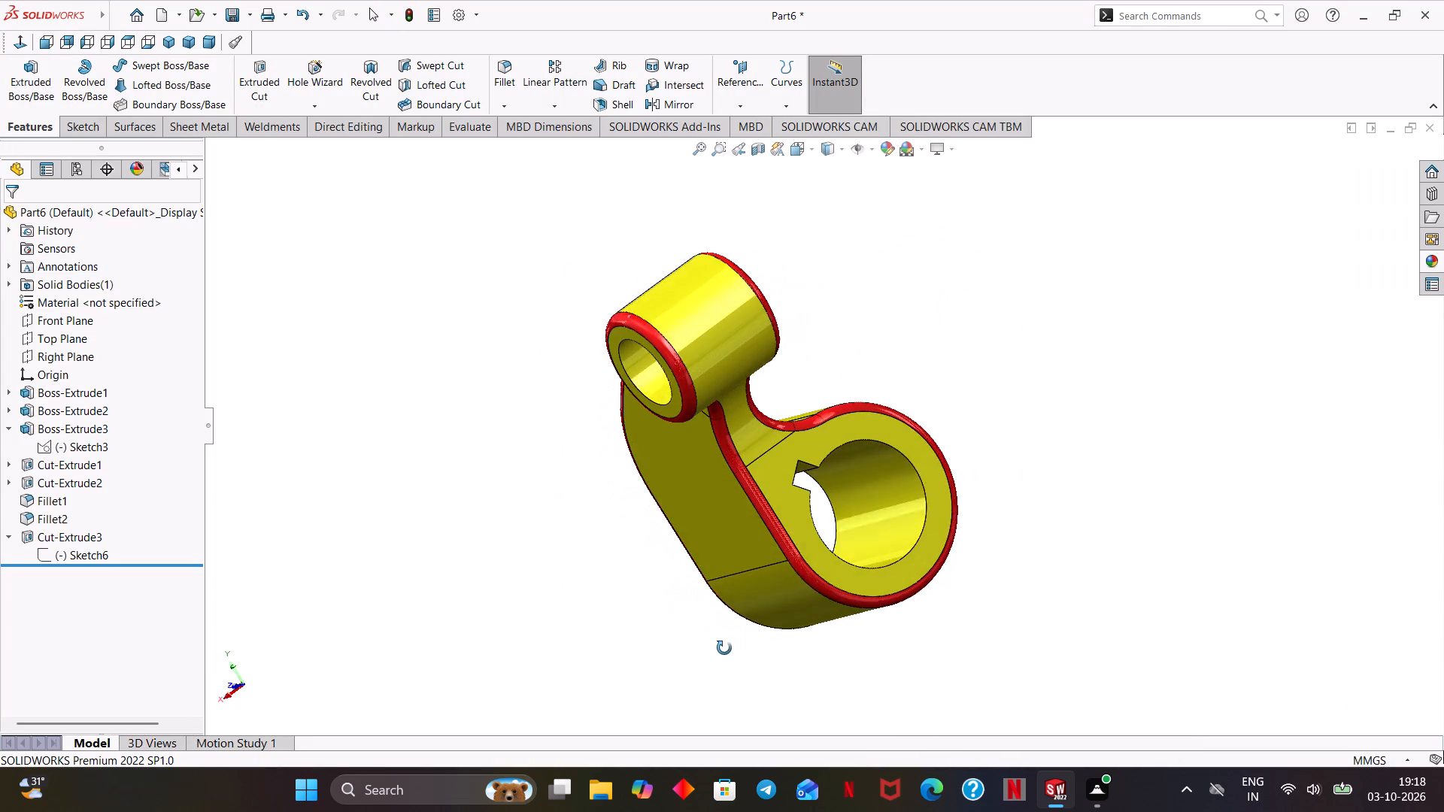
middle_click_drag(724, 648, 718, 650)
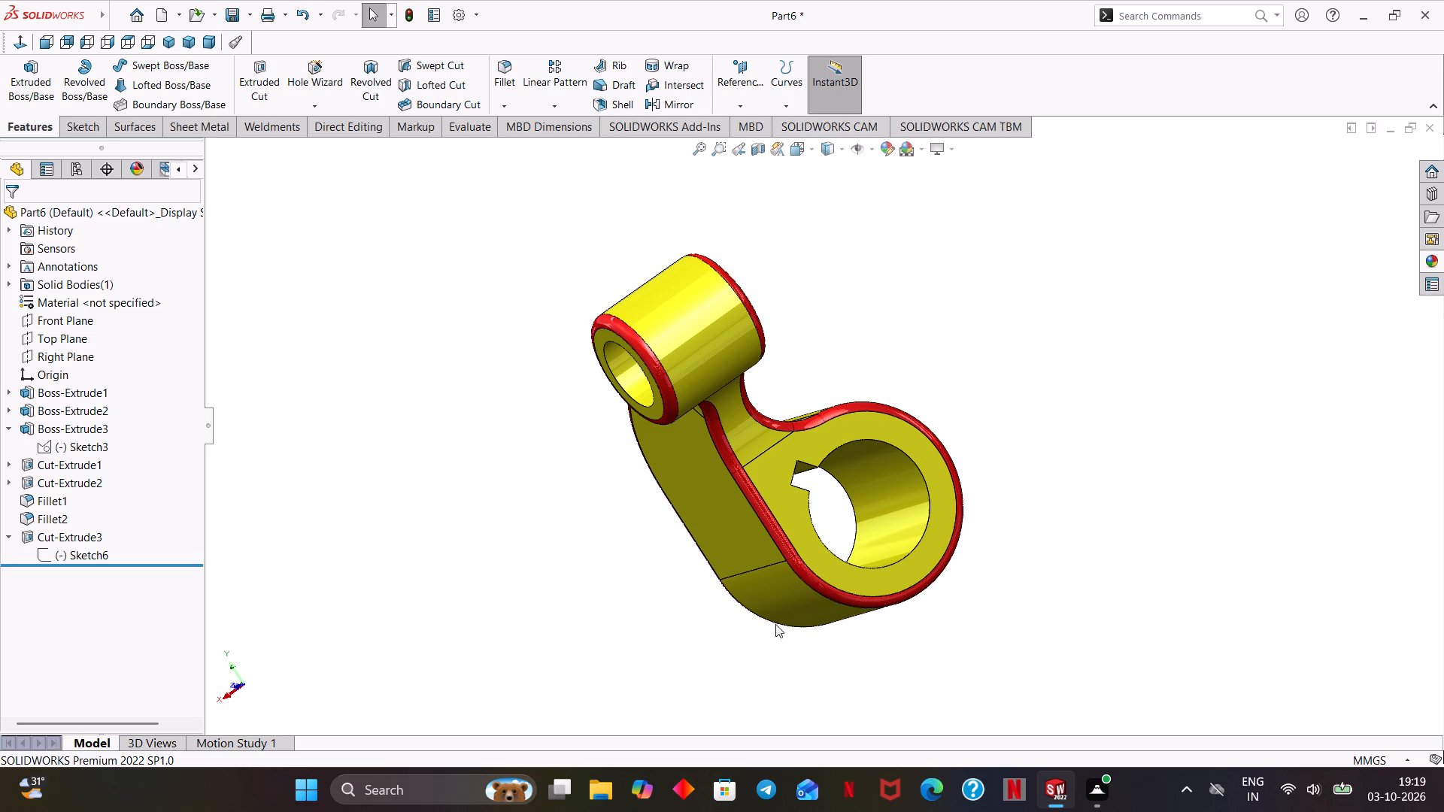
middle_click_drag(622, 673, 654, 444)
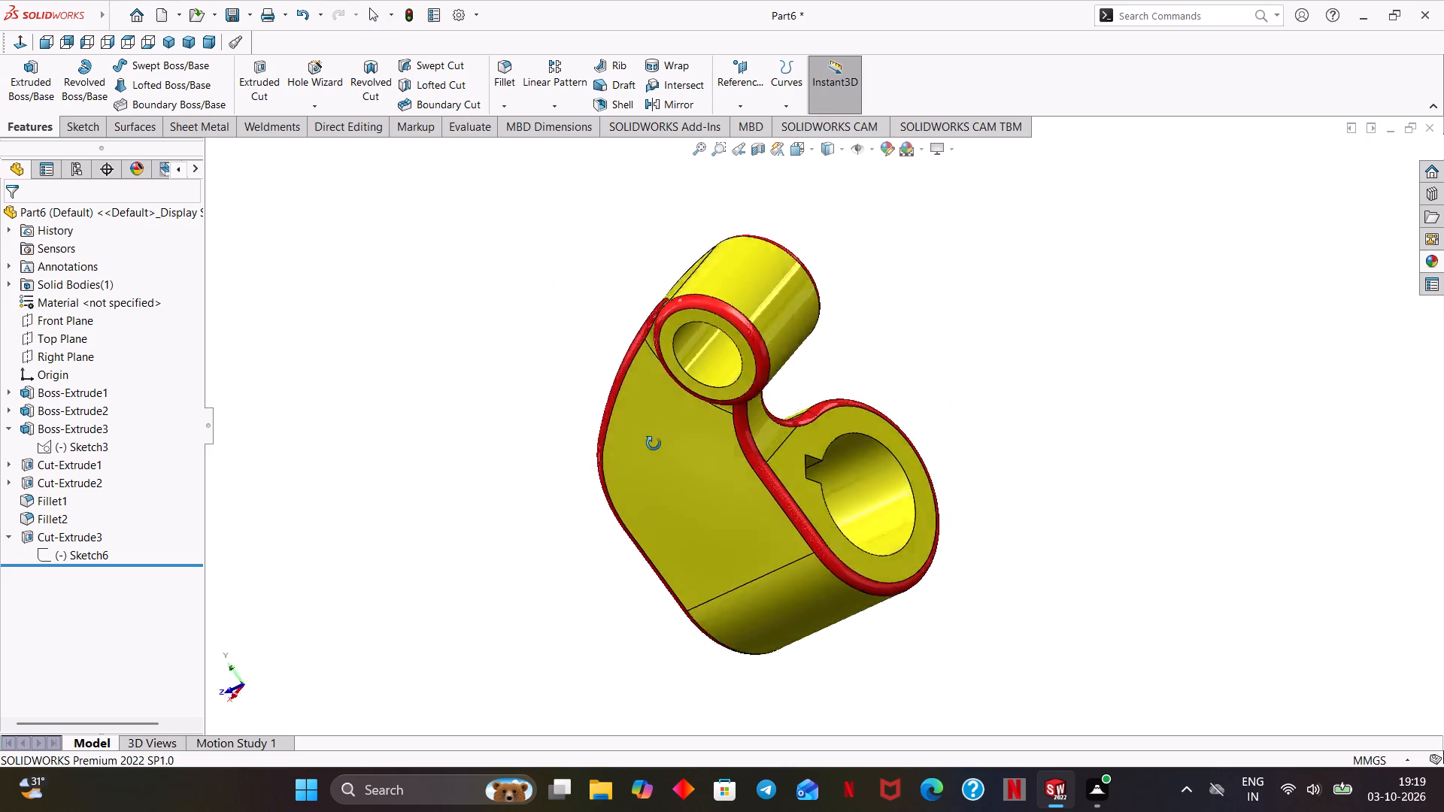
middle_click_drag(654, 444, 183, 317)
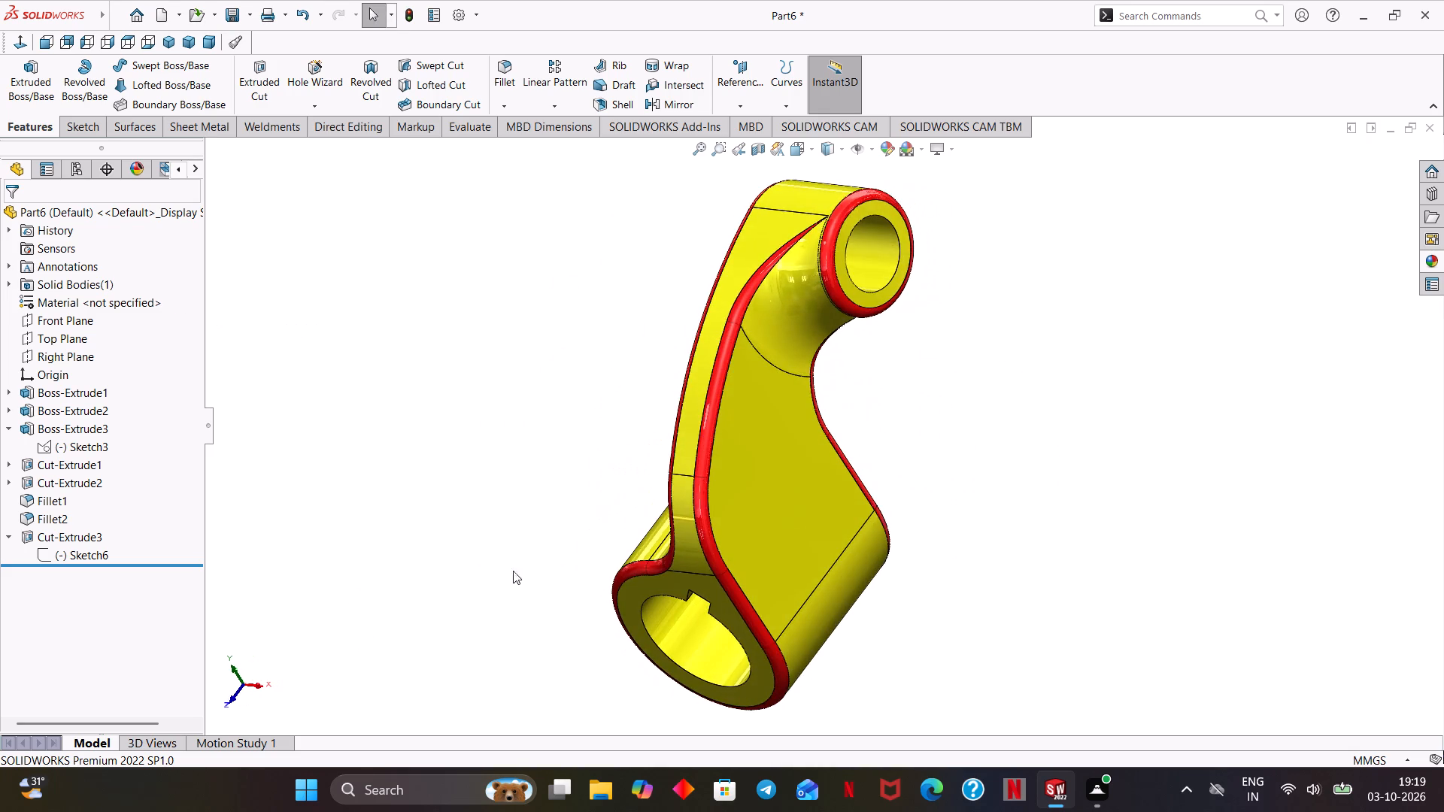
middle_click_drag(487, 617, 805, 419)
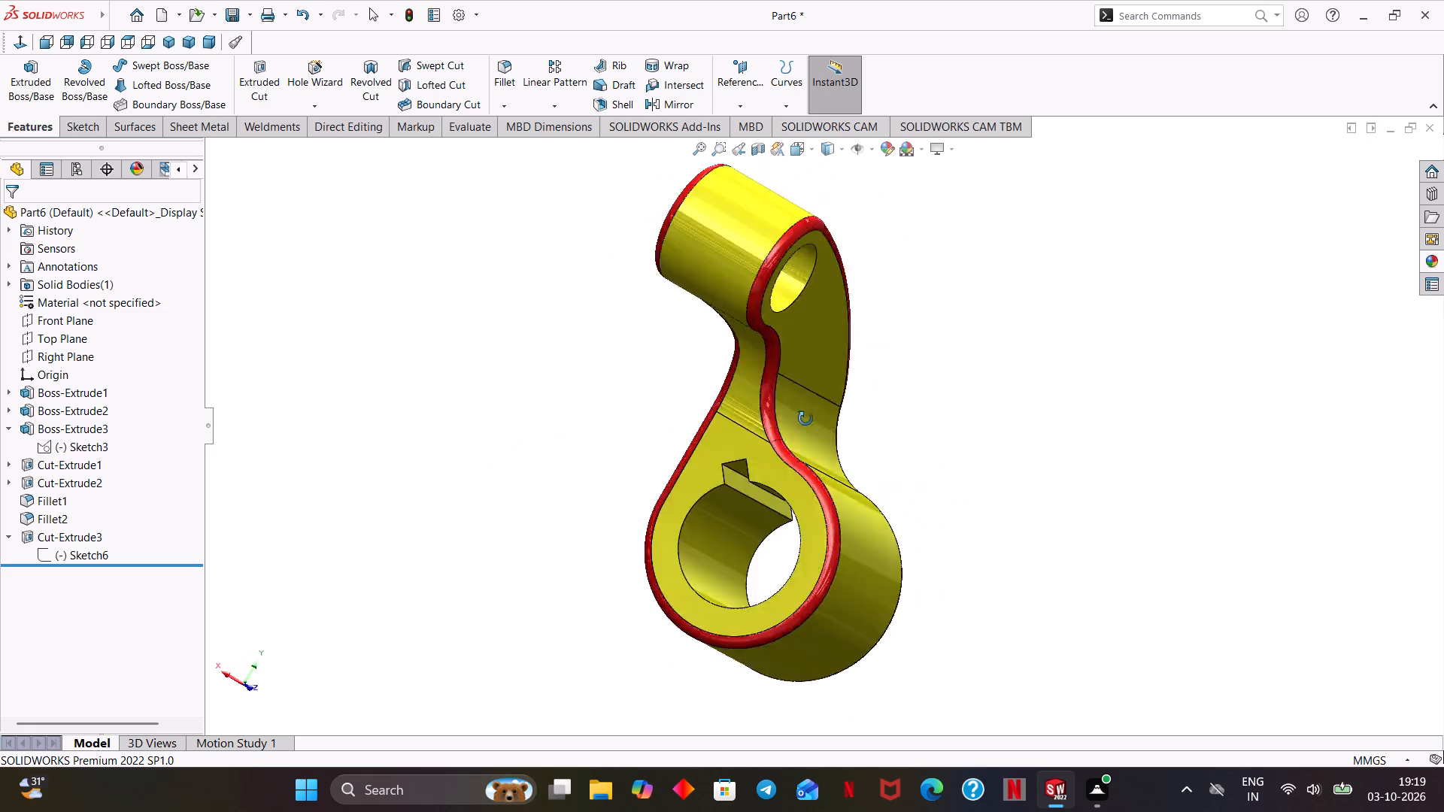
middle_click_drag(805, 419, 966, 520)
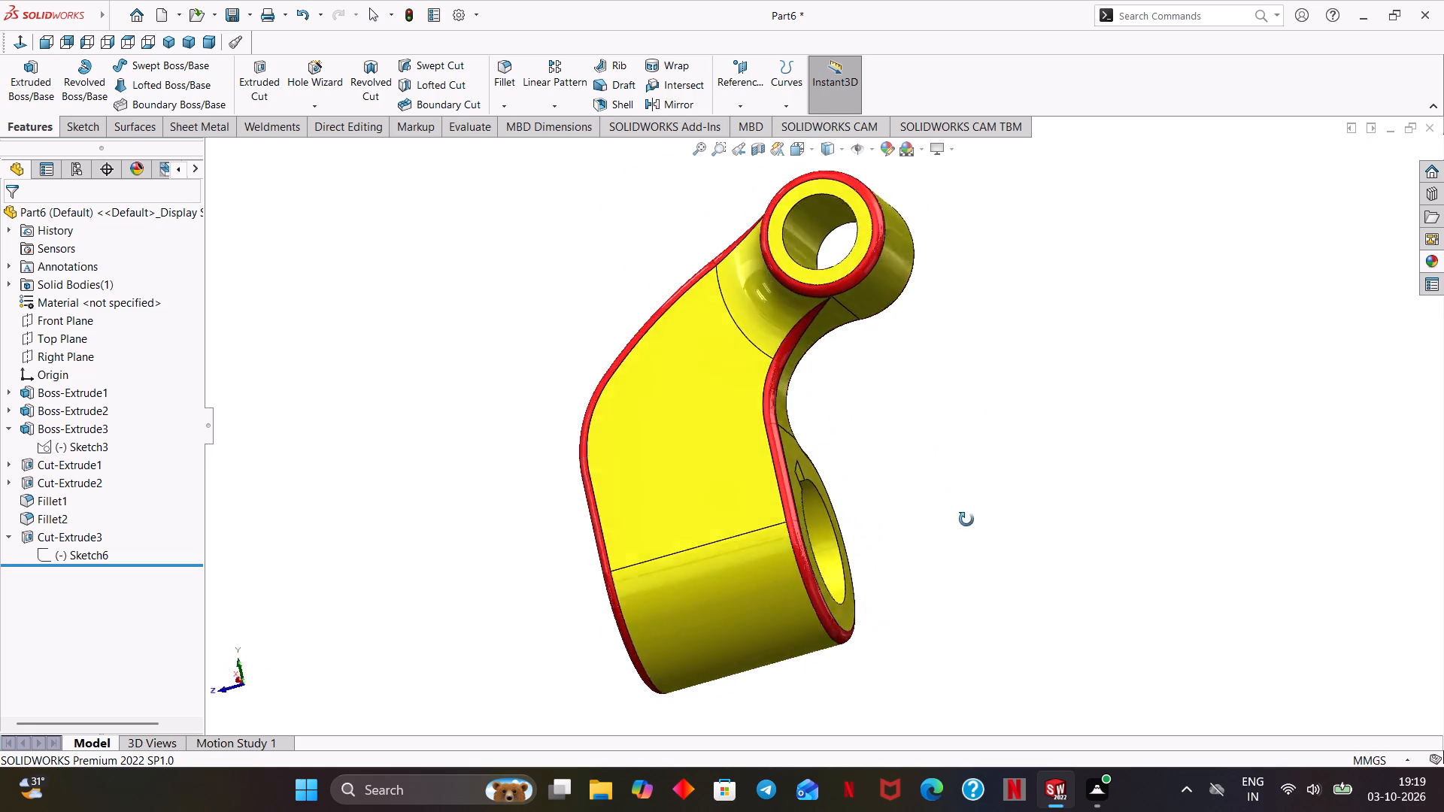
middle_click_drag(966, 520, 1066, 535)
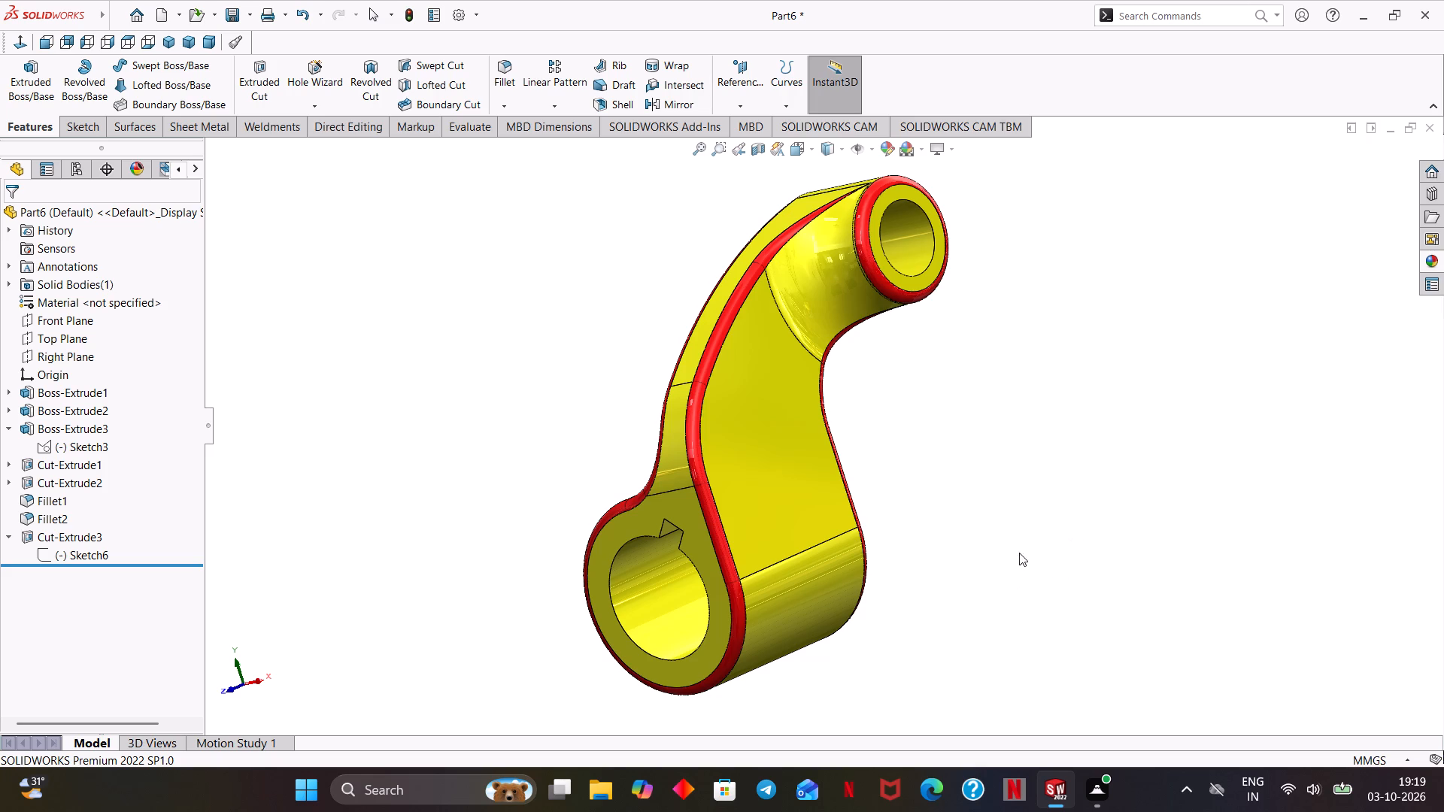
Inspect the finished link all round, checking the keyway in the large bore, both cylinders, the arm blends and the red edge fillets.
middle_click_drag(1022, 544, 1041, 533)
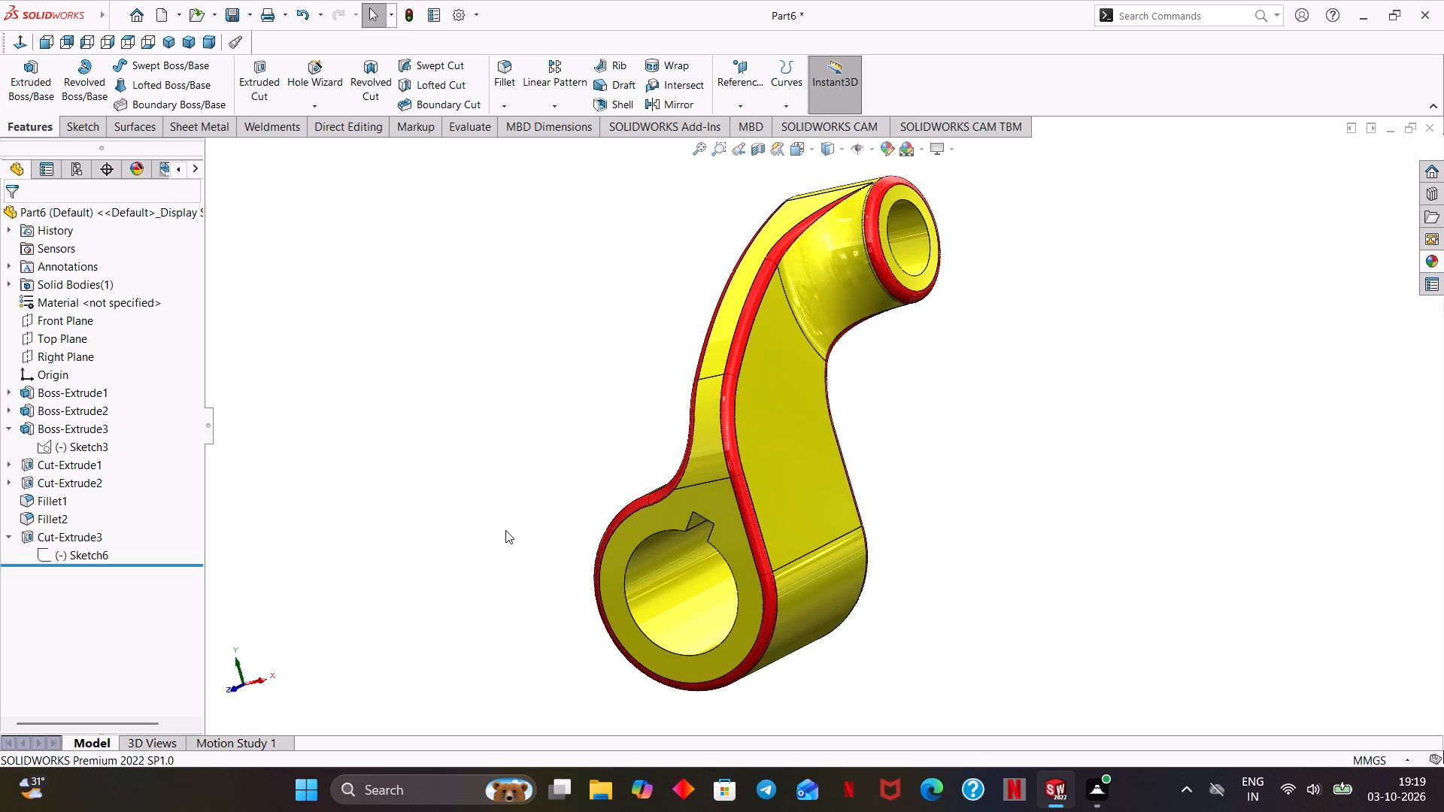
middle_click_drag(508, 511, 516, 472)
middle_click_drag(541, 486, 511, 539)
middle_click_drag(548, 453, 561, 436)
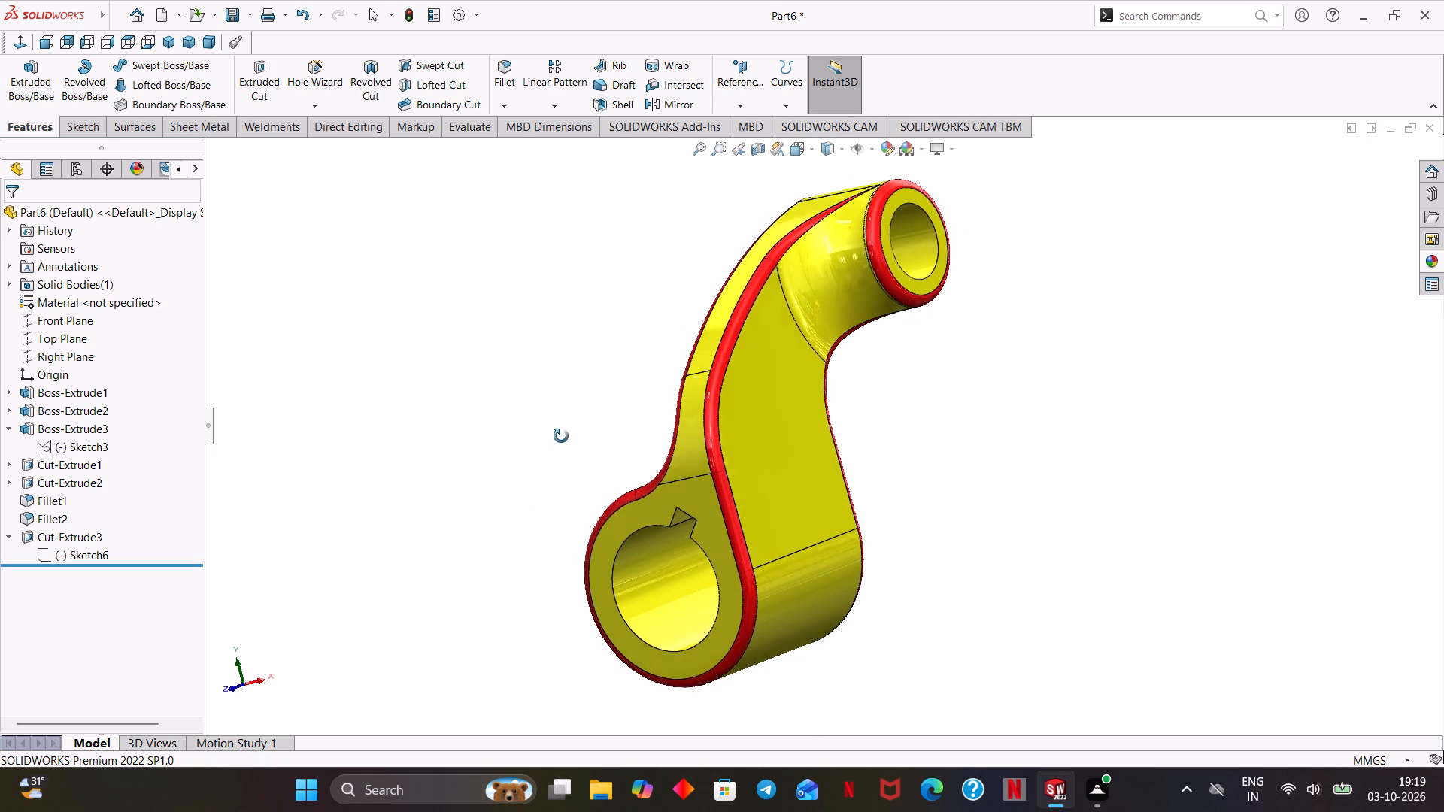
middle_click_drag(561, 436, 563, 435)
middle_click_drag(687, 334, 695, 365)
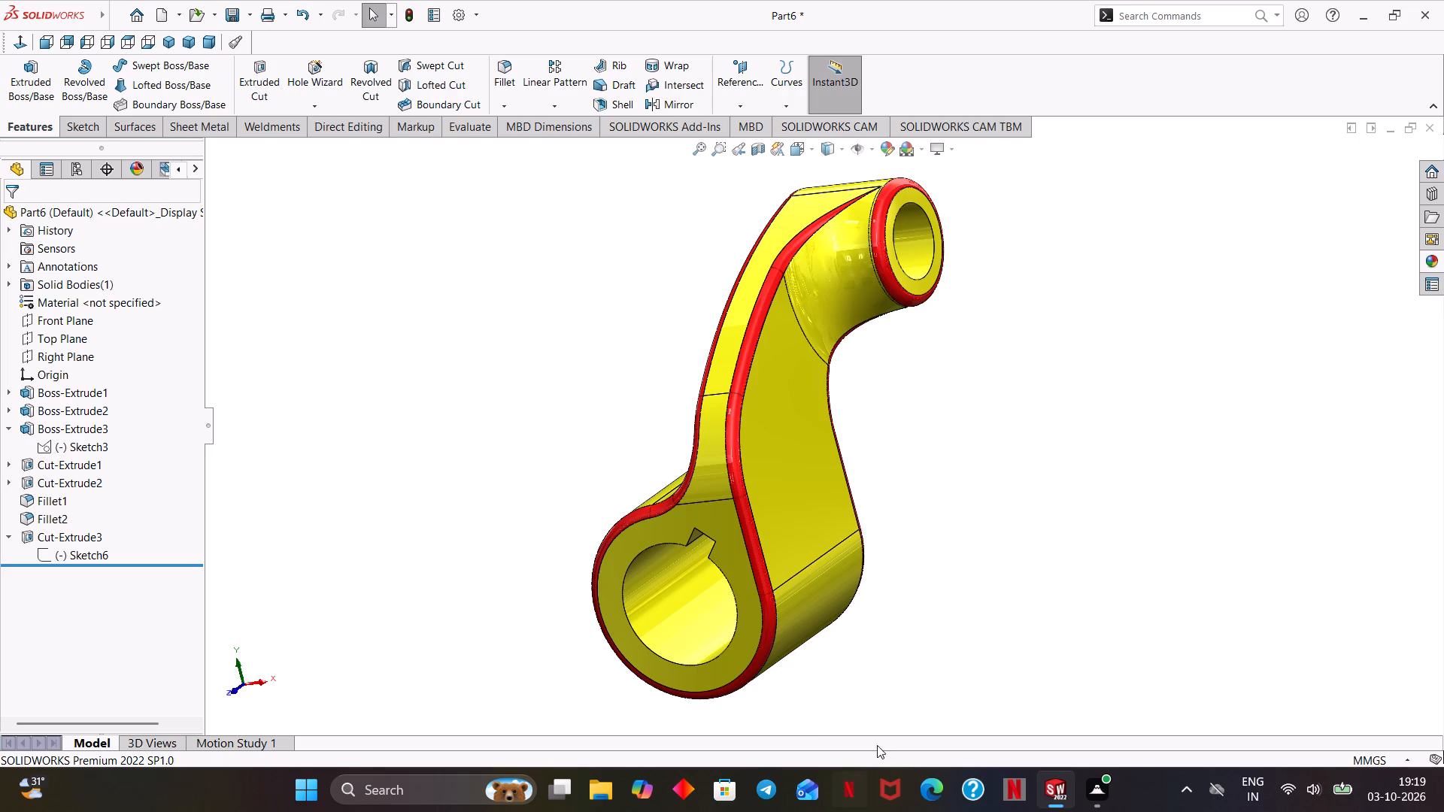
scroll(1021, 562, "up", 1)
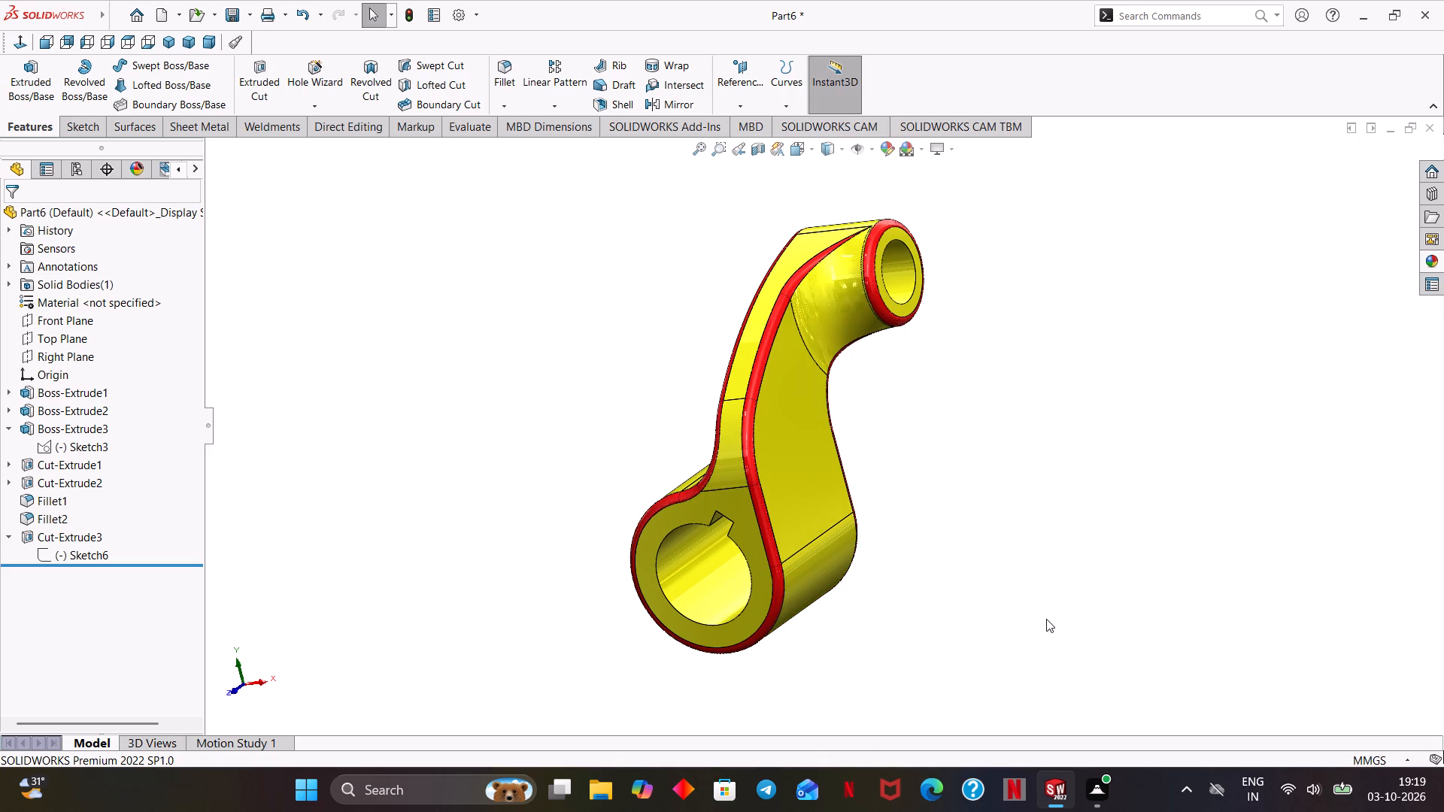
middle_click_drag(1046, 619, 1075, 615)
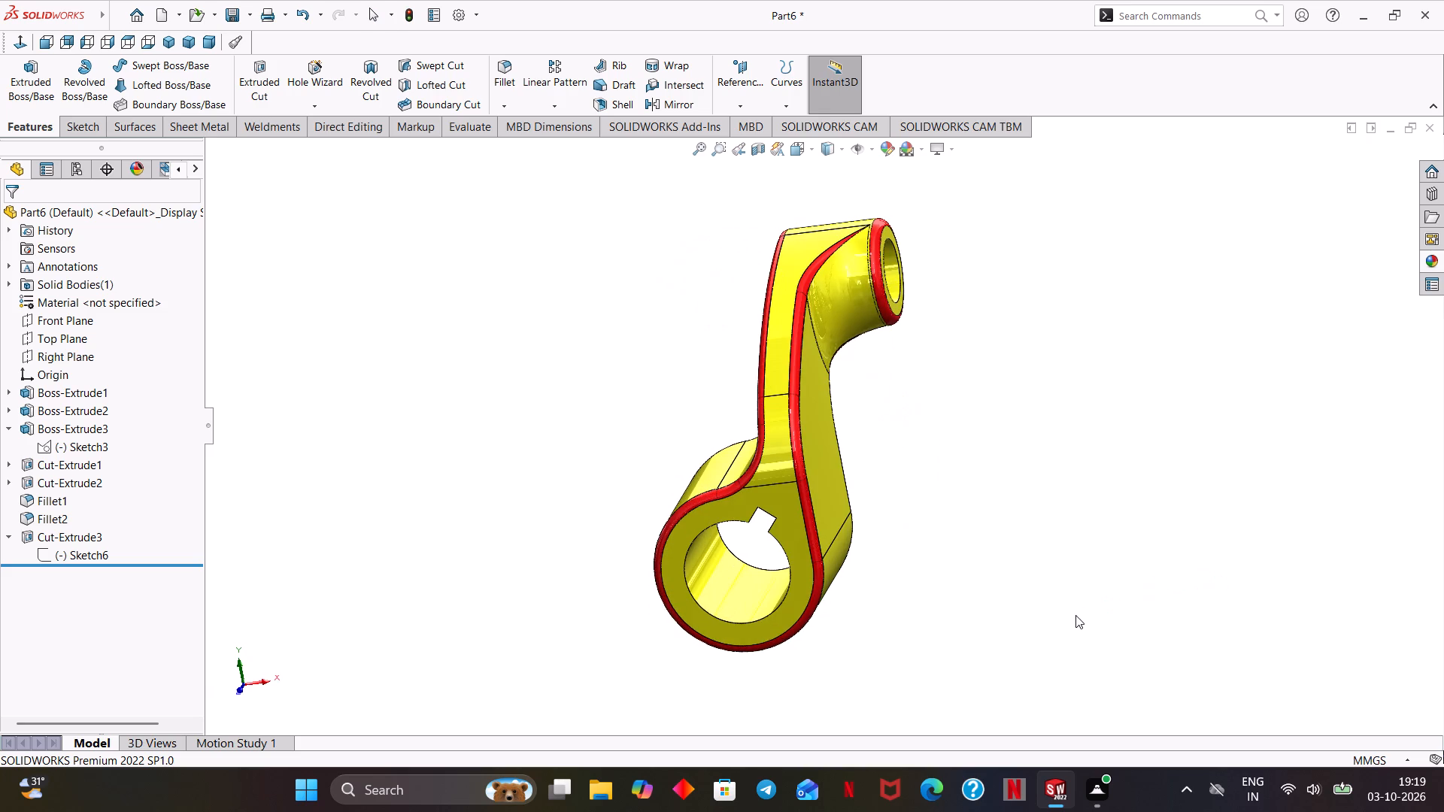
middle_click_drag(1018, 641, 1411, 469)
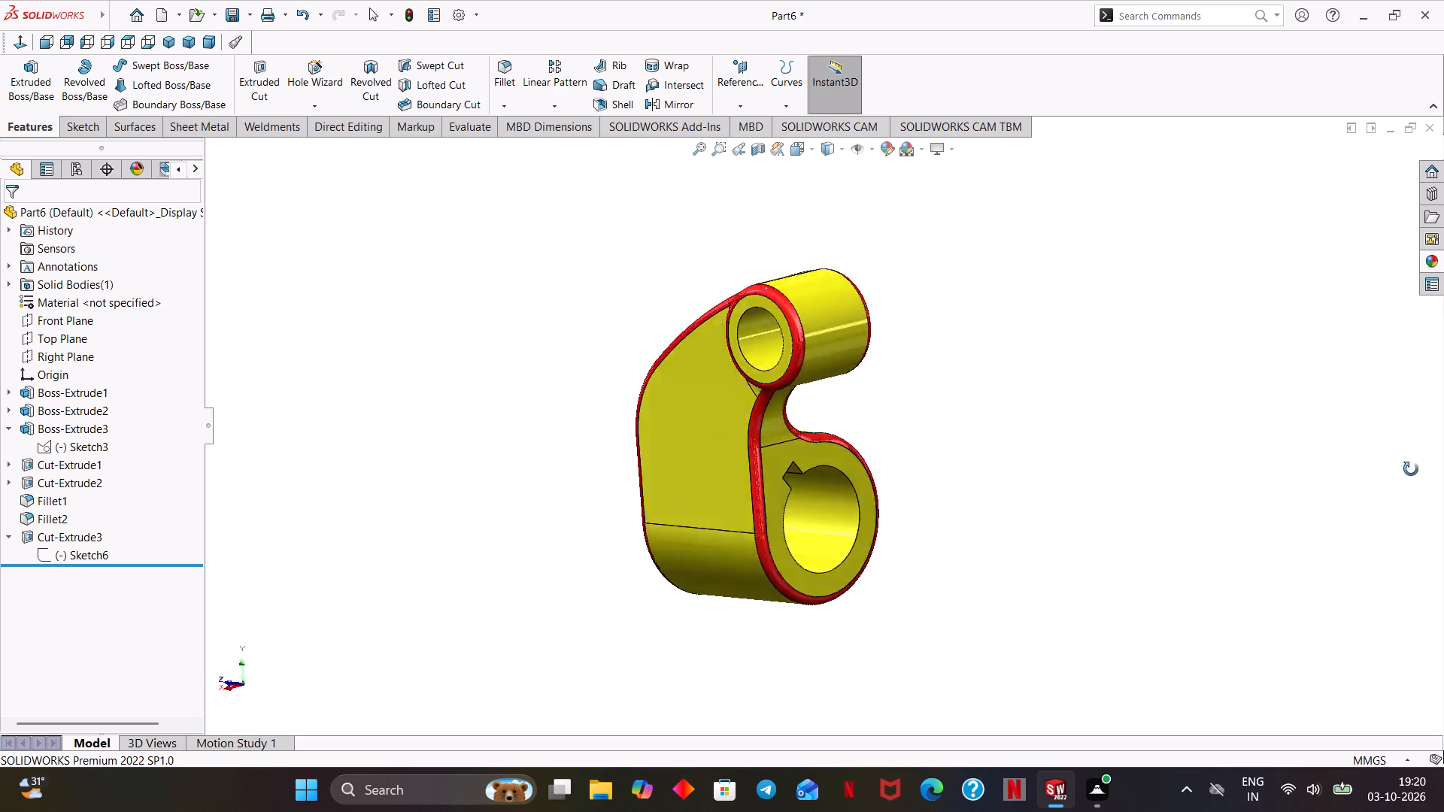
middle_click_drag(1411, 469, 650, 501)
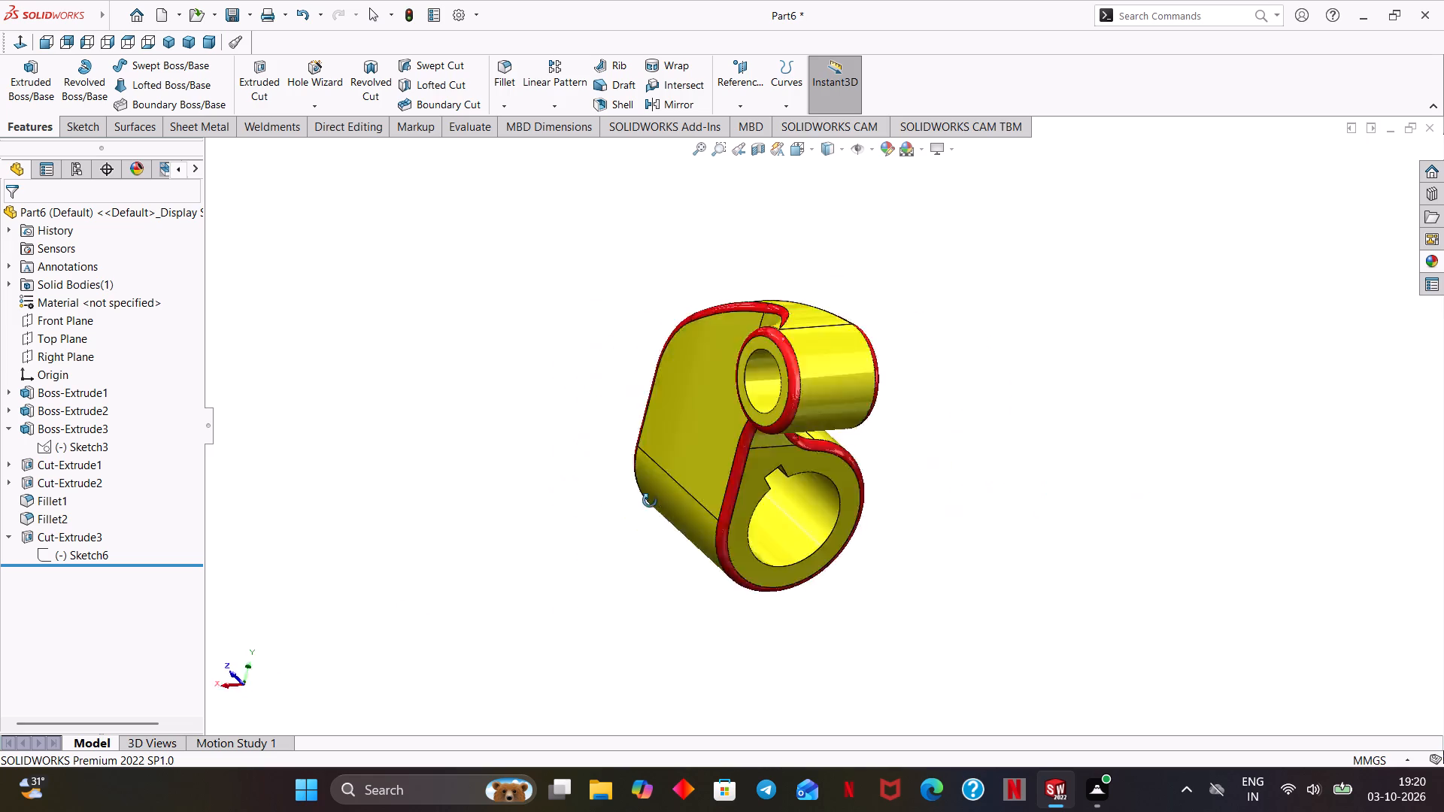
middle_click_drag(650, 501, 1240, 482)
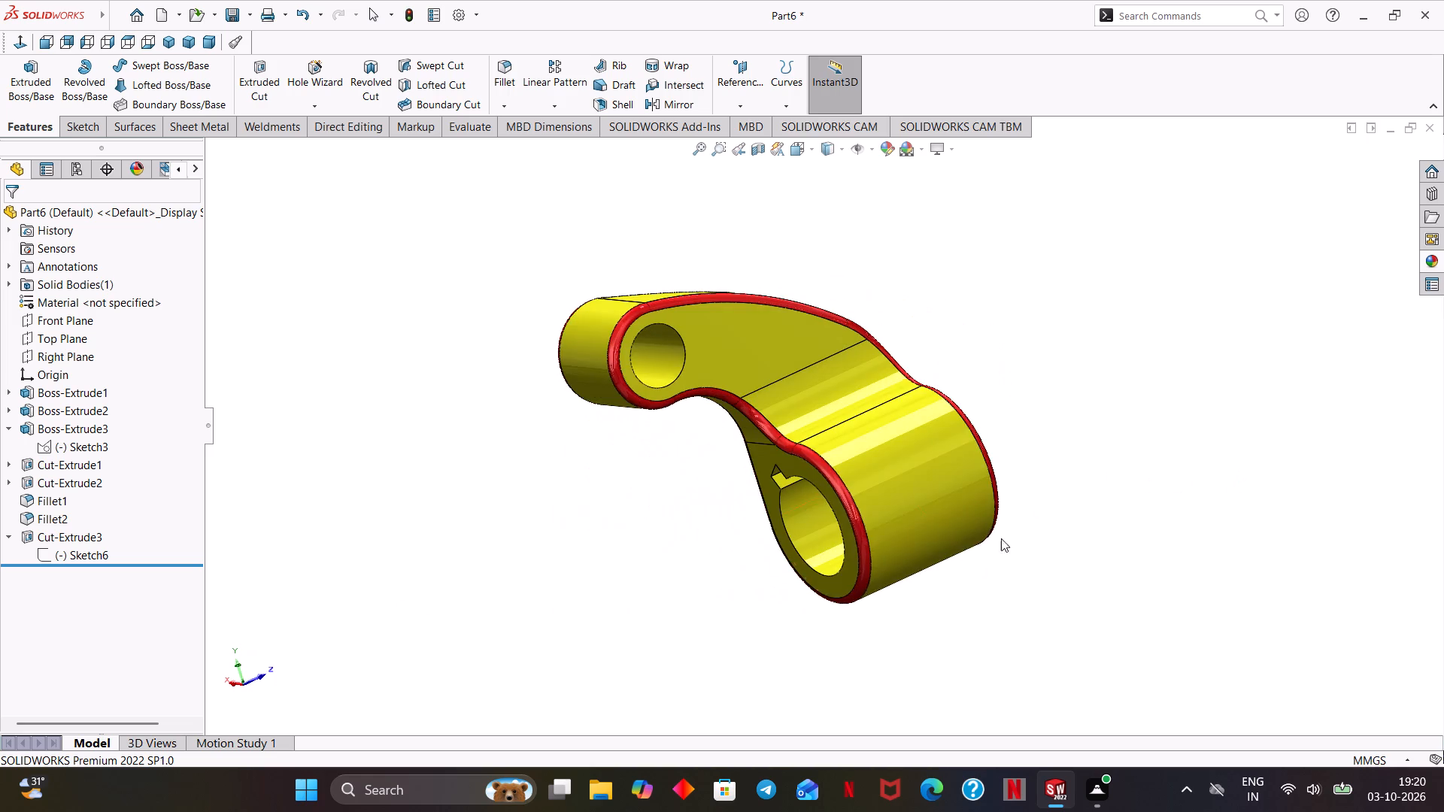
middle_click_drag(731, 548, 294, 471)
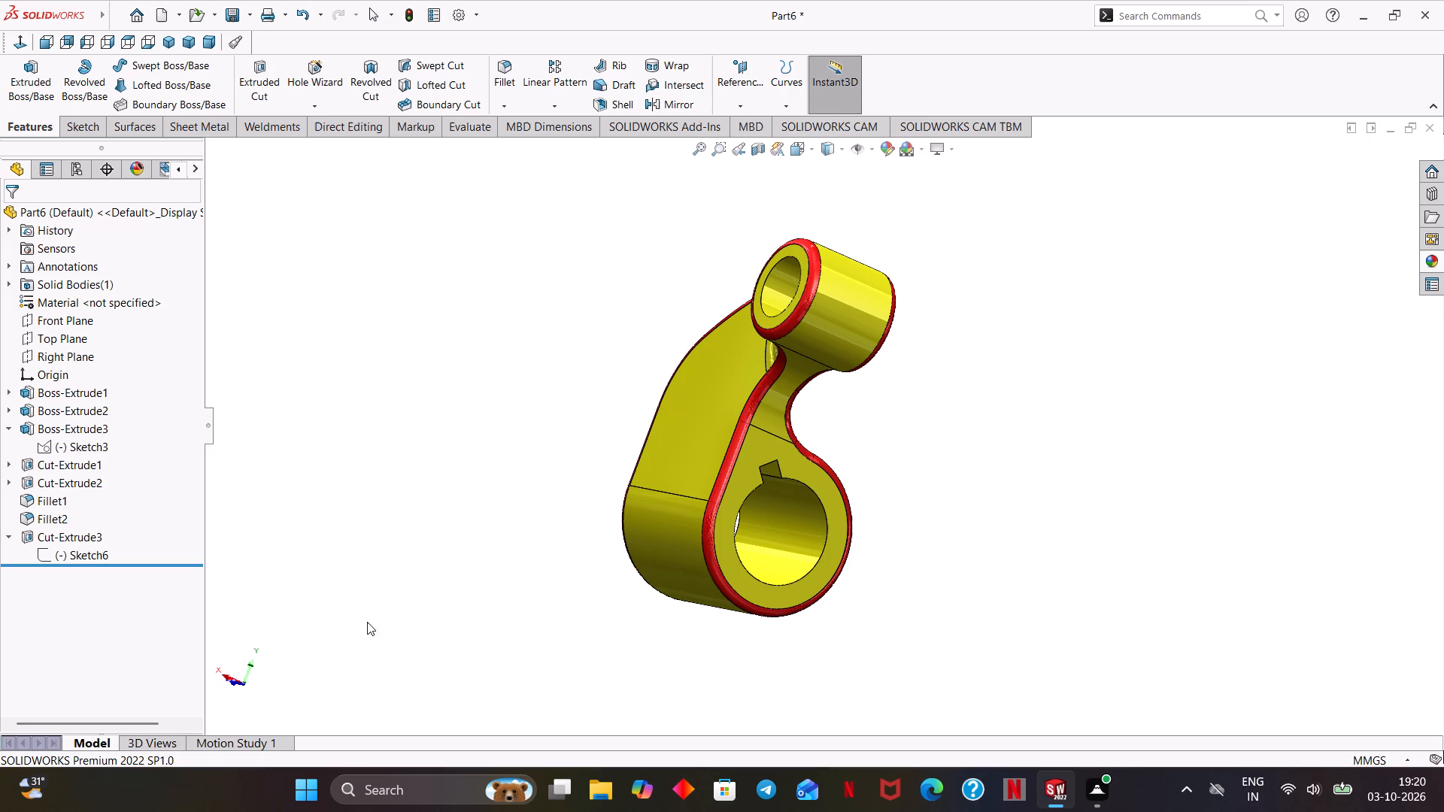
scroll(102, 783, "down", 2)
scroll(206, 680, "down", 1)
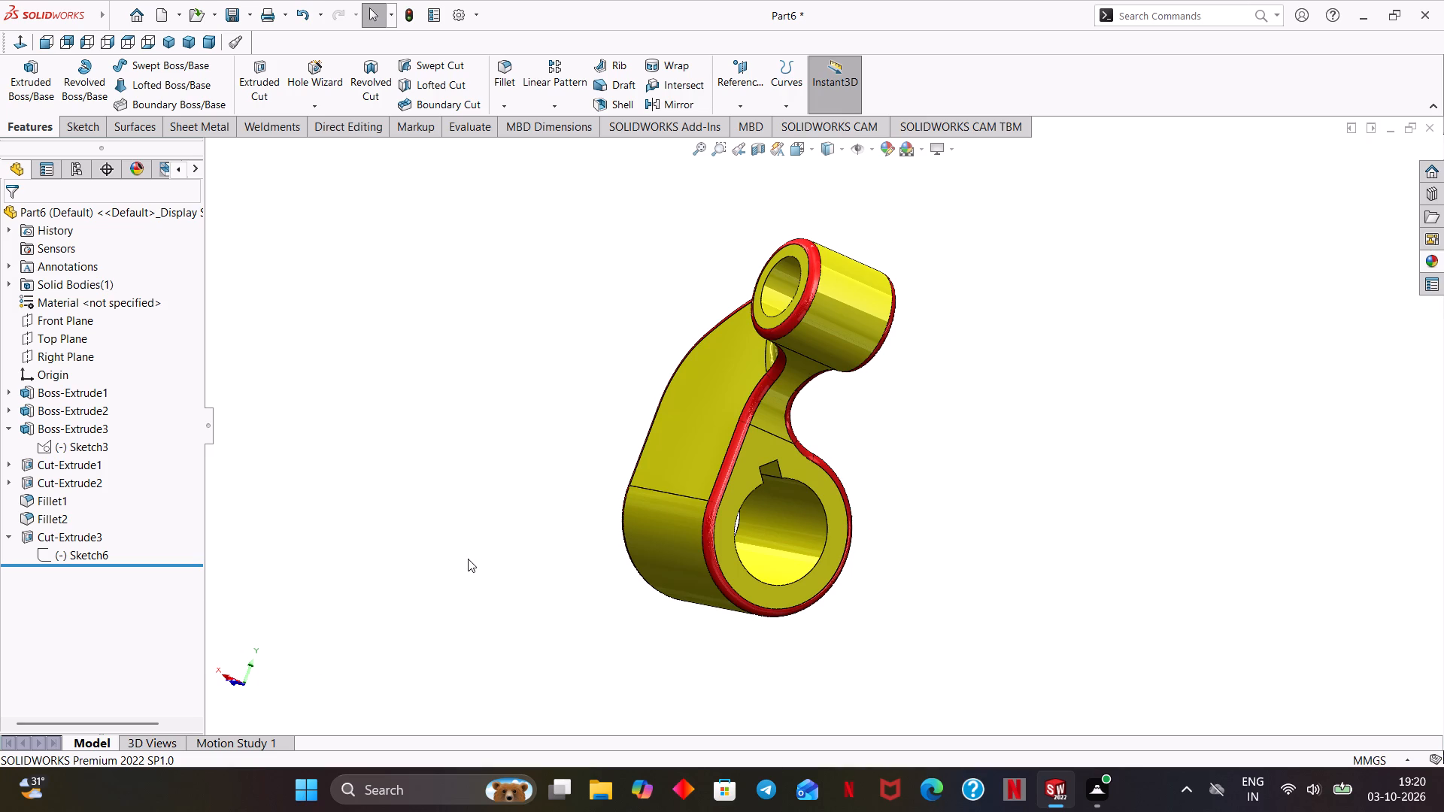
scroll(446, 569, "down", 1)
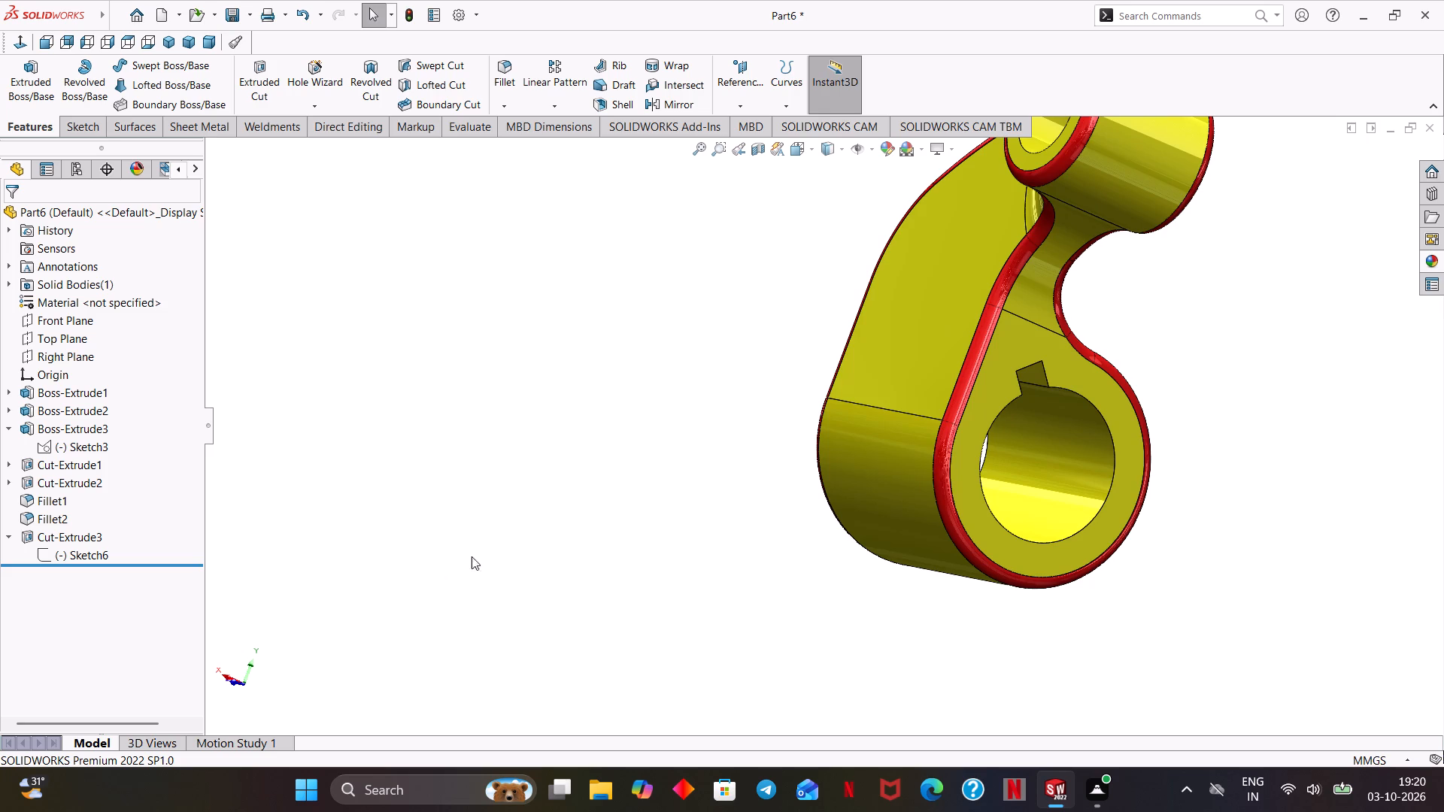
scroll(557, 492, "up", 1)
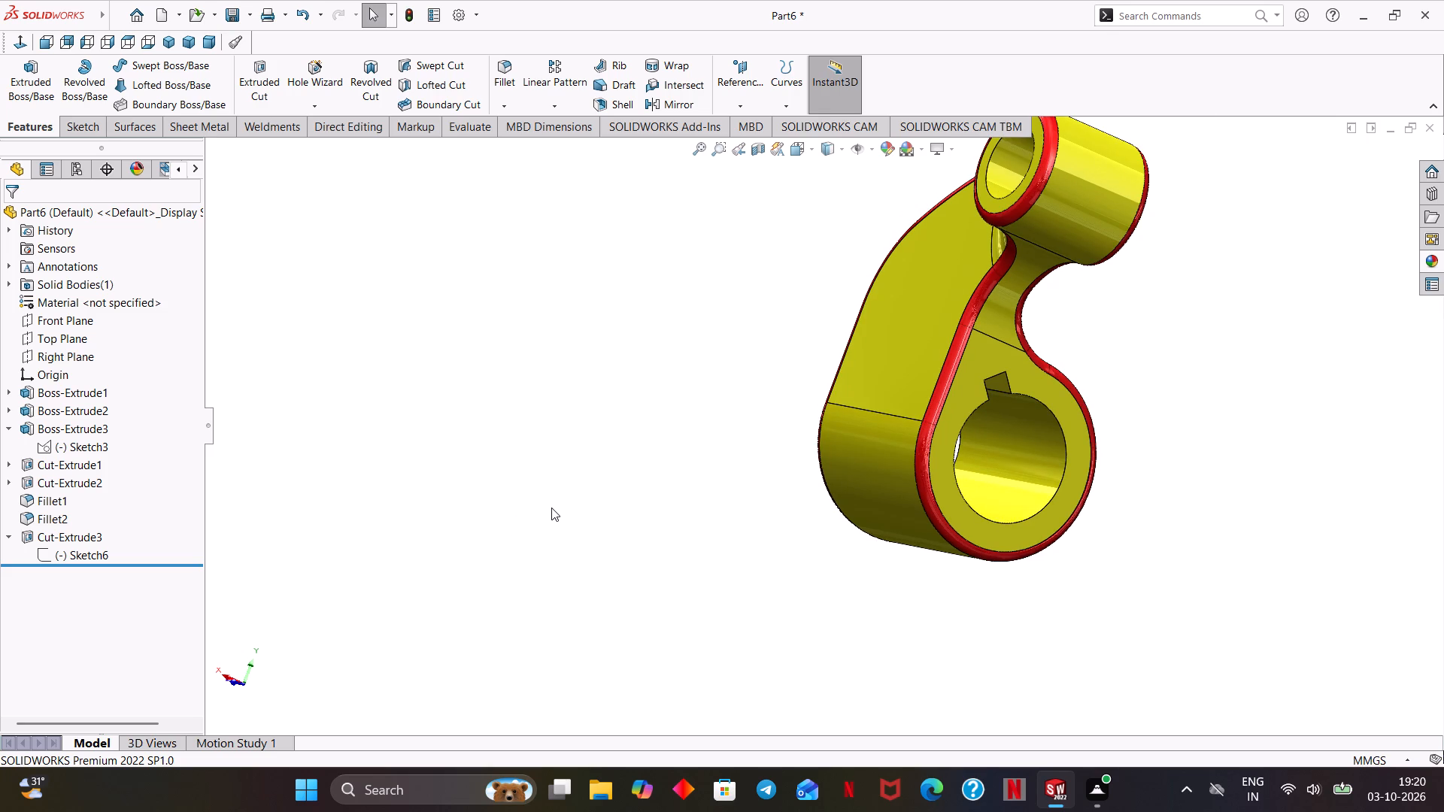
scroll(551, 507, "up", 4)
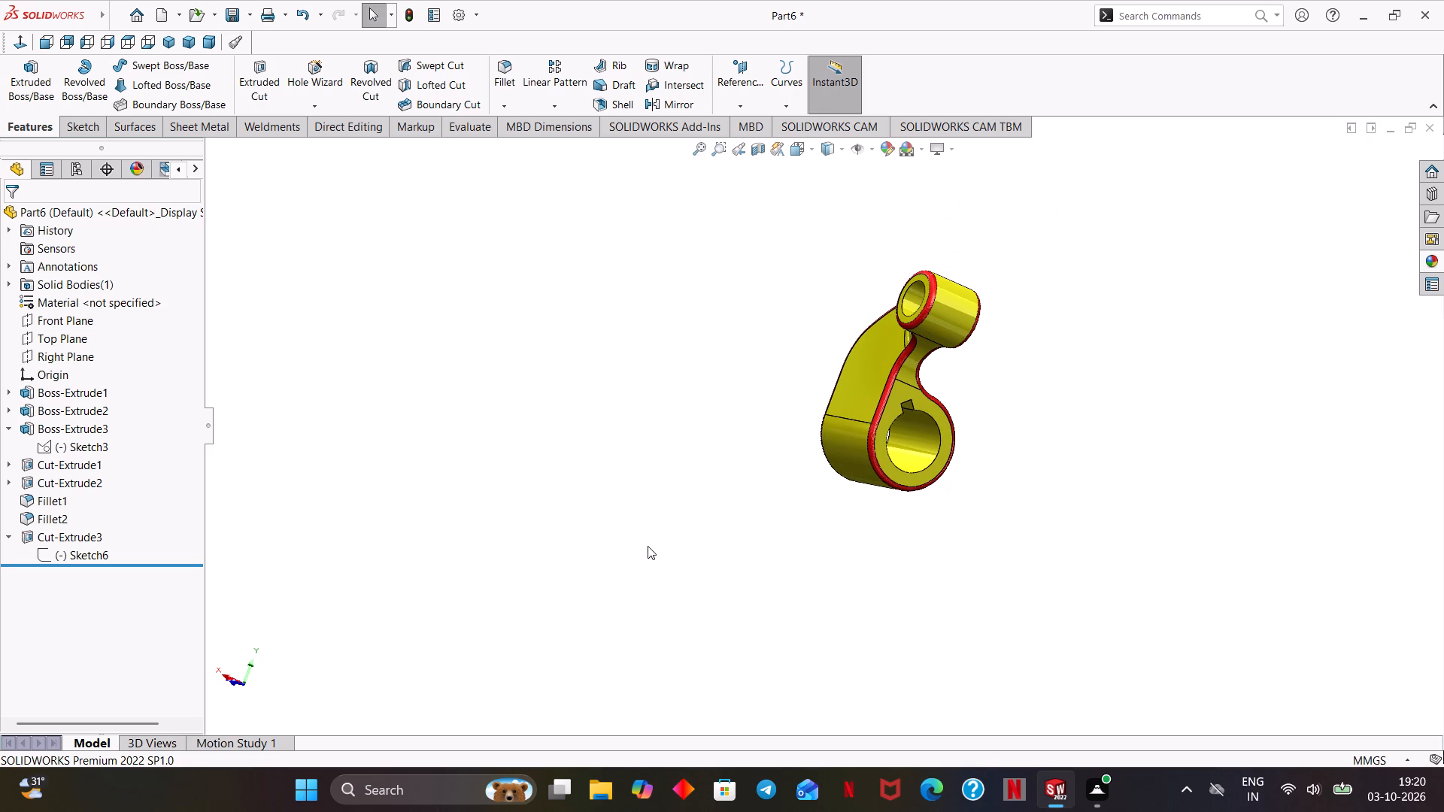
middle_click_drag(733, 525, 590, 556)
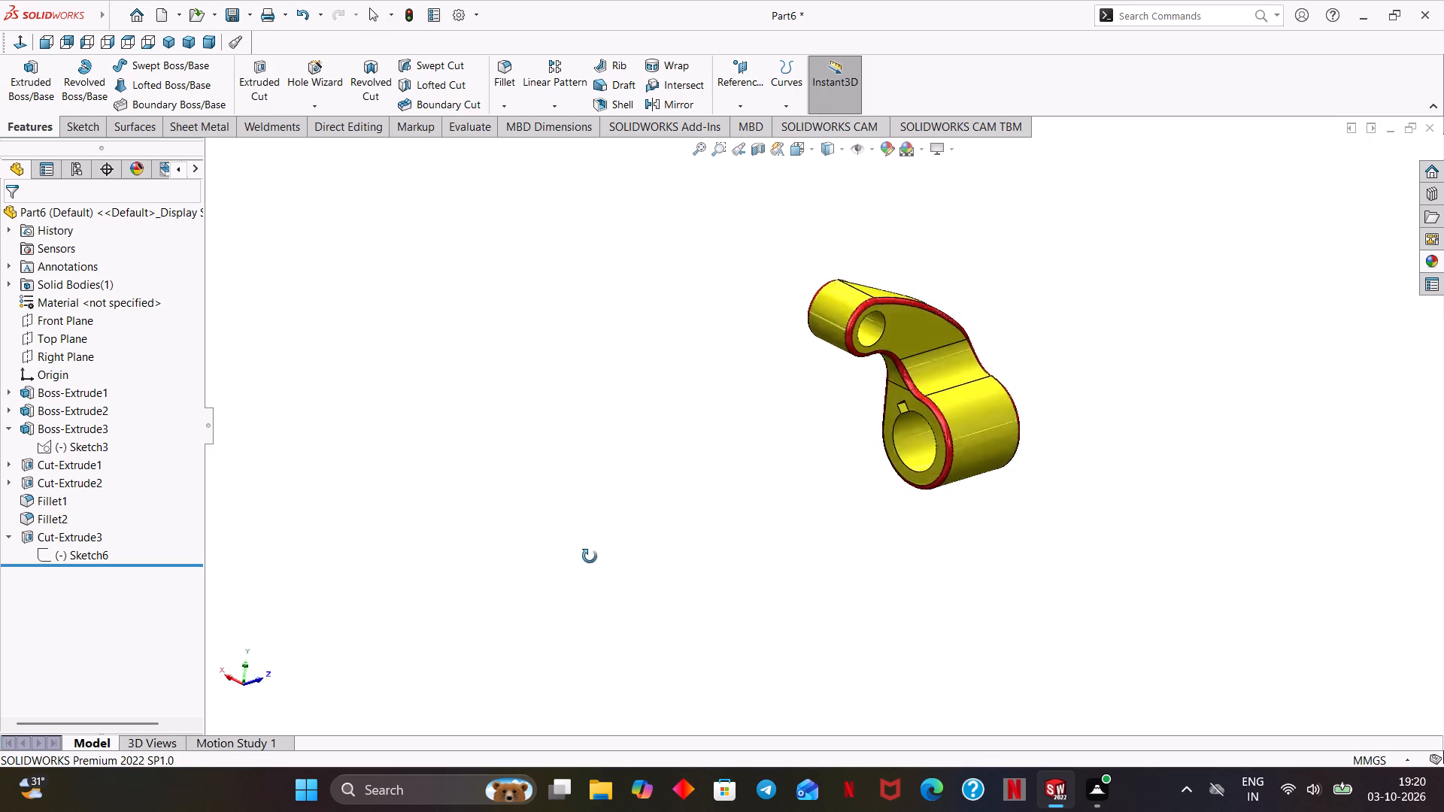
middle_click_drag(590, 556, 451, 569)
middle_click_drag(451, 569, 629, 538)
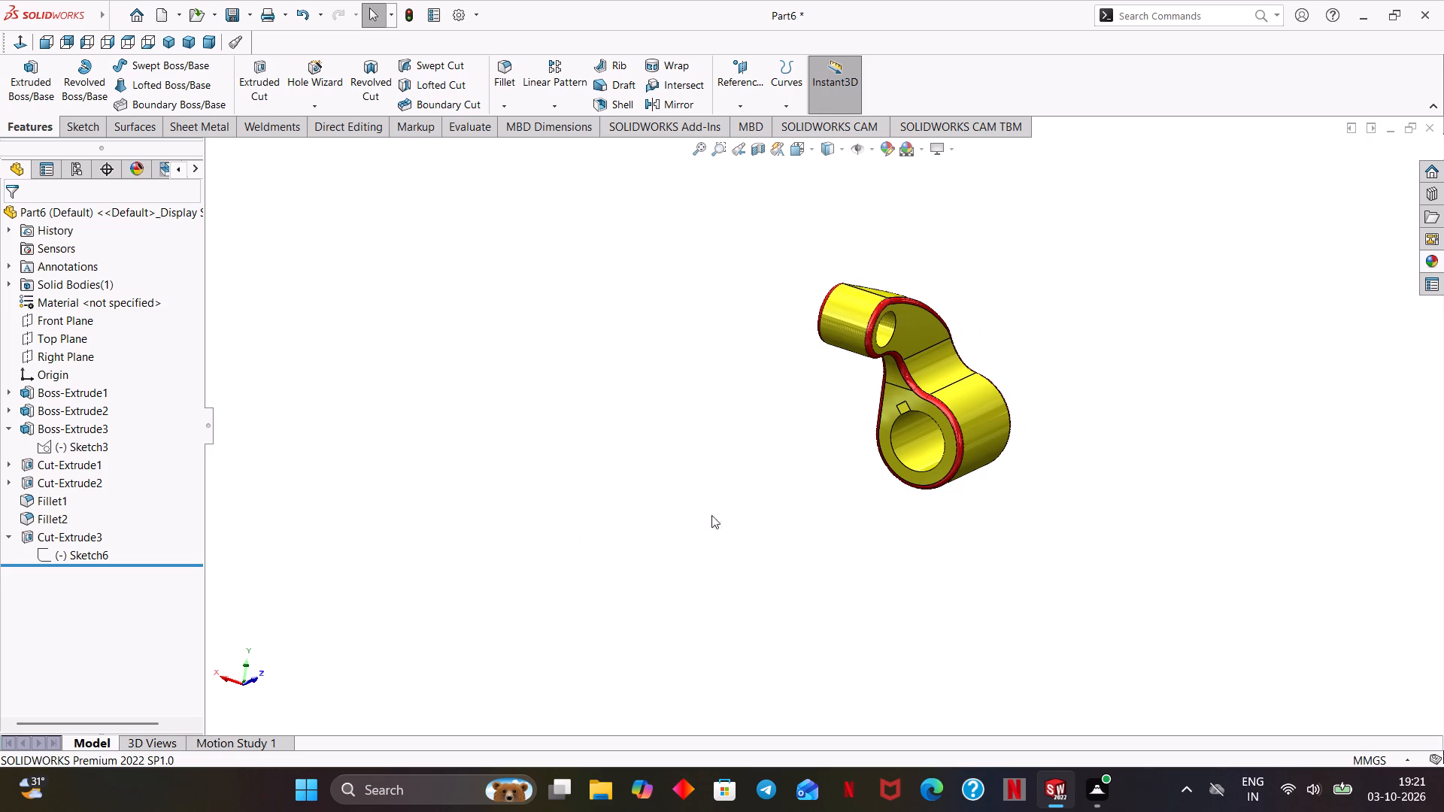
key("f")
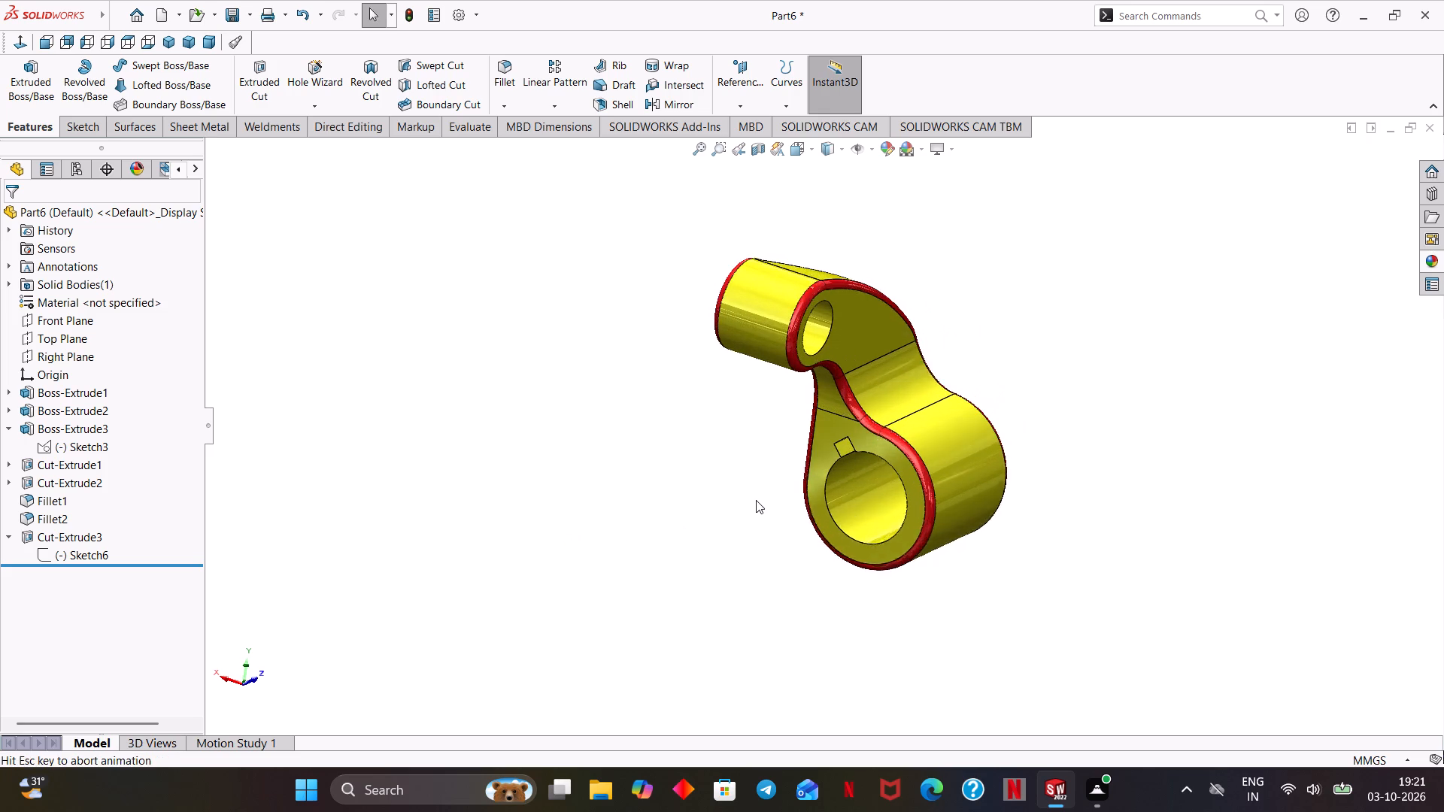
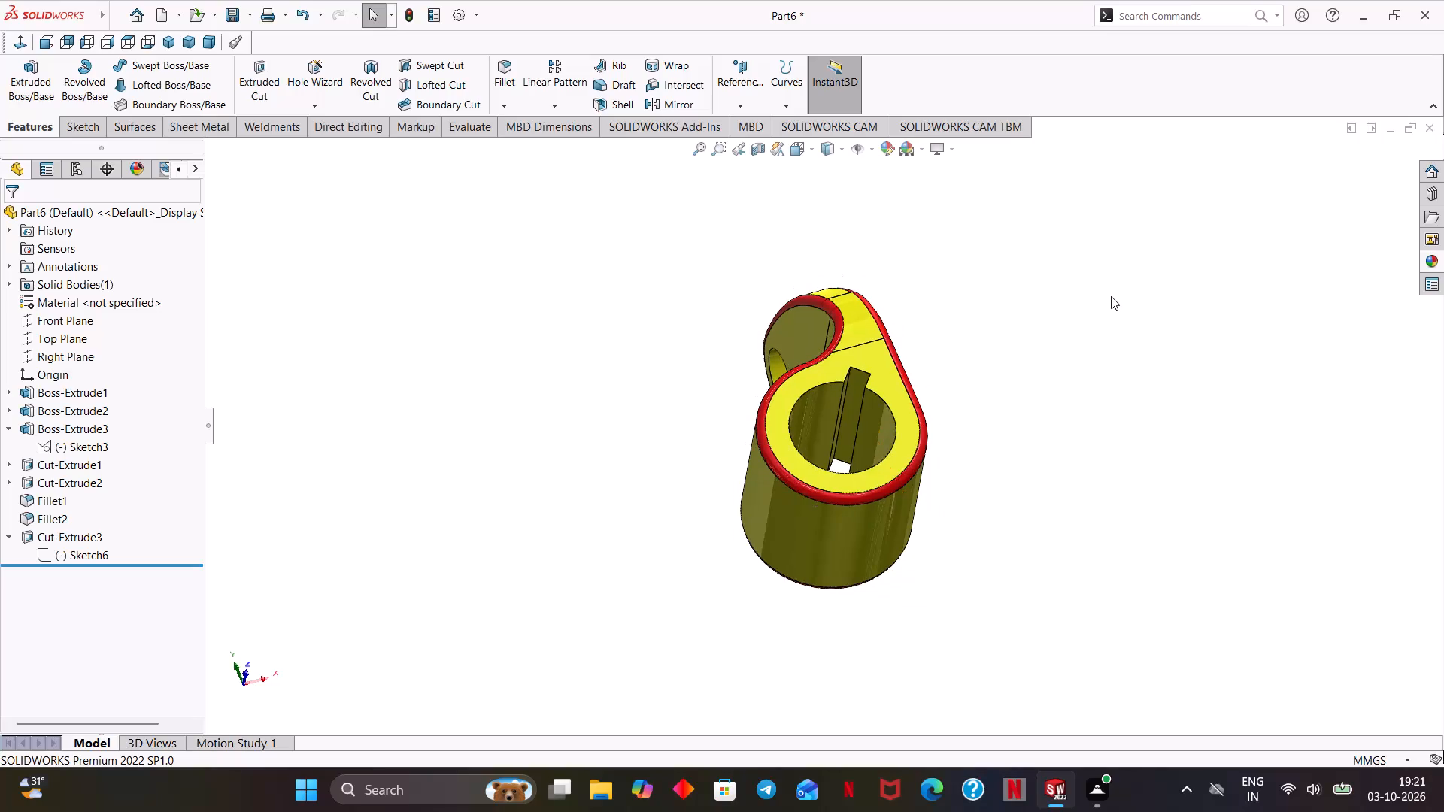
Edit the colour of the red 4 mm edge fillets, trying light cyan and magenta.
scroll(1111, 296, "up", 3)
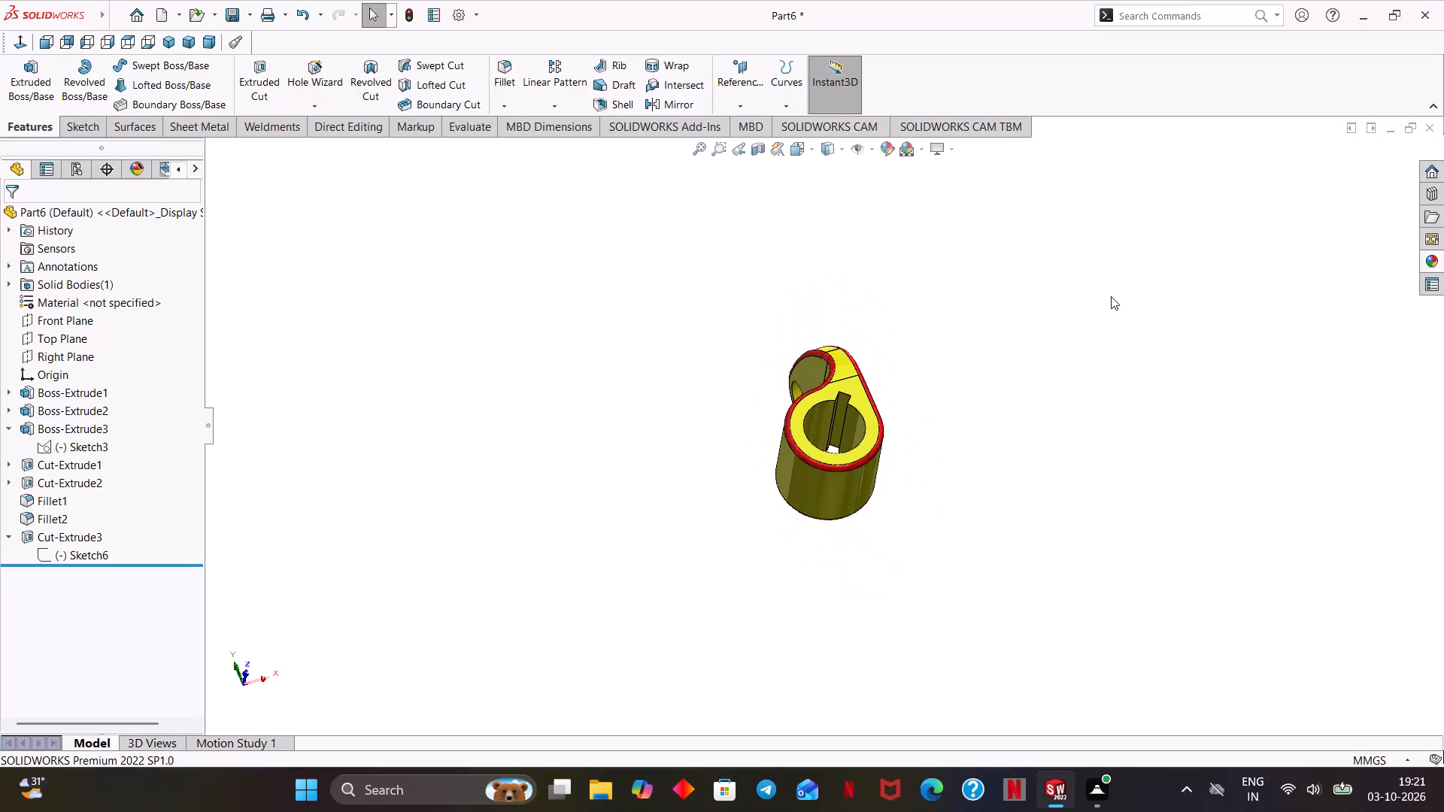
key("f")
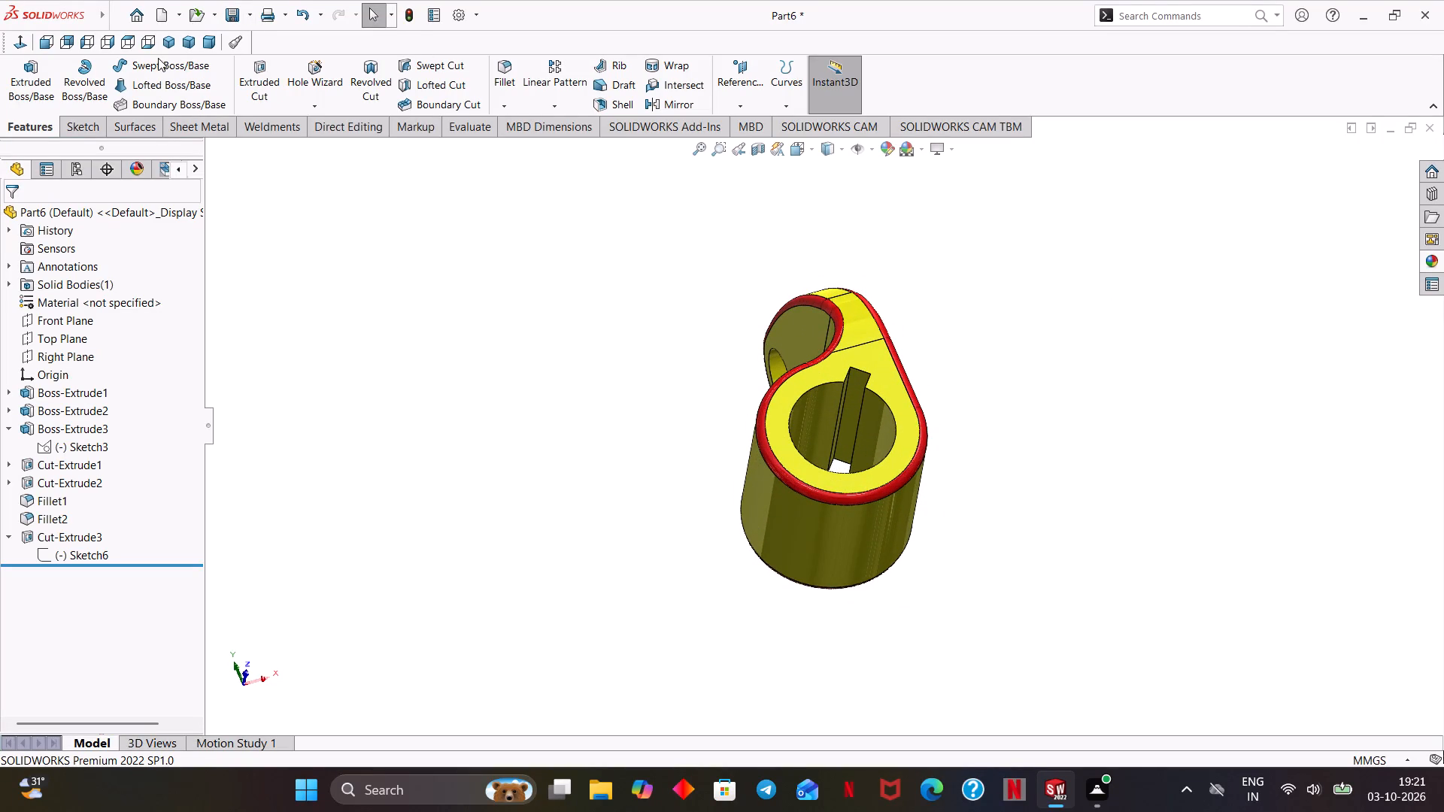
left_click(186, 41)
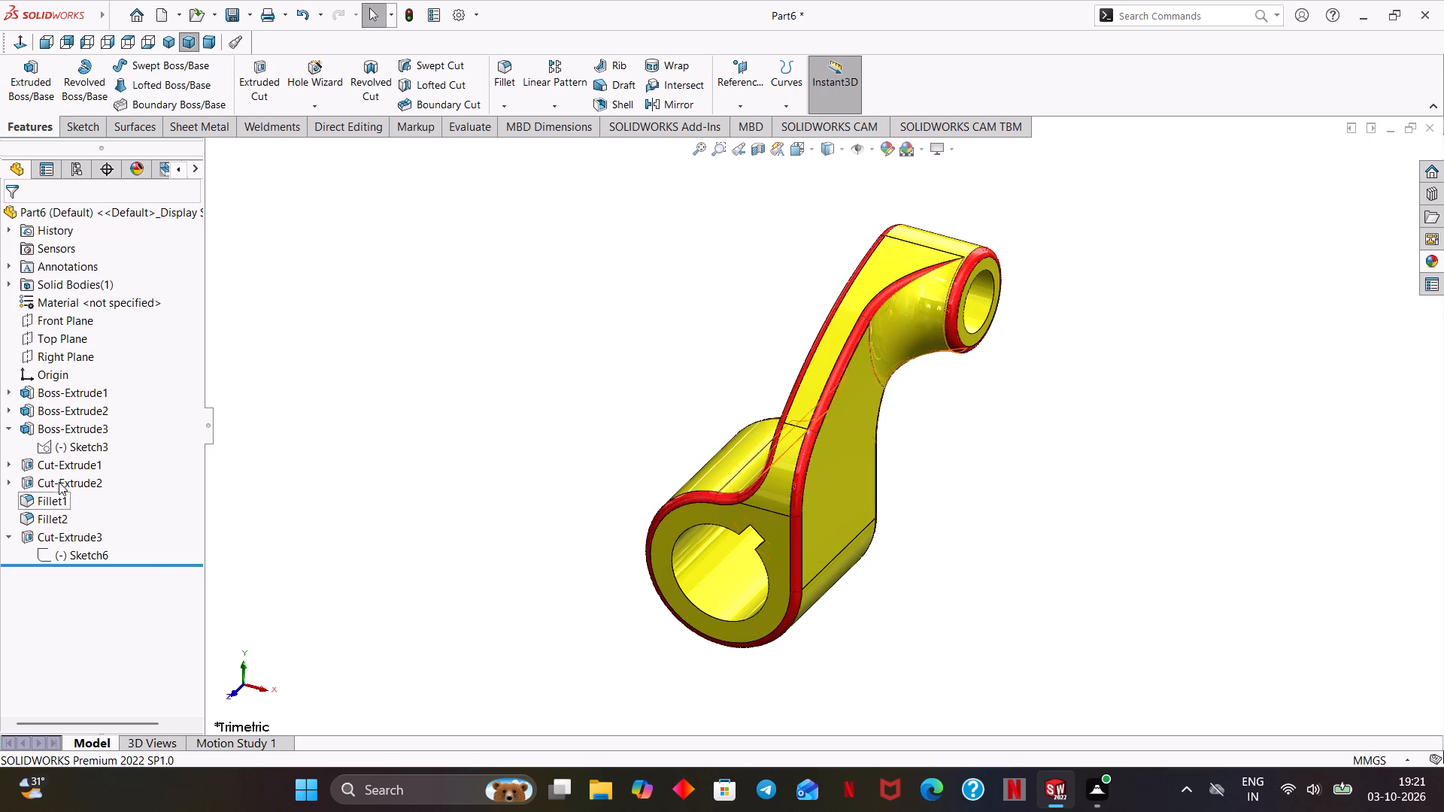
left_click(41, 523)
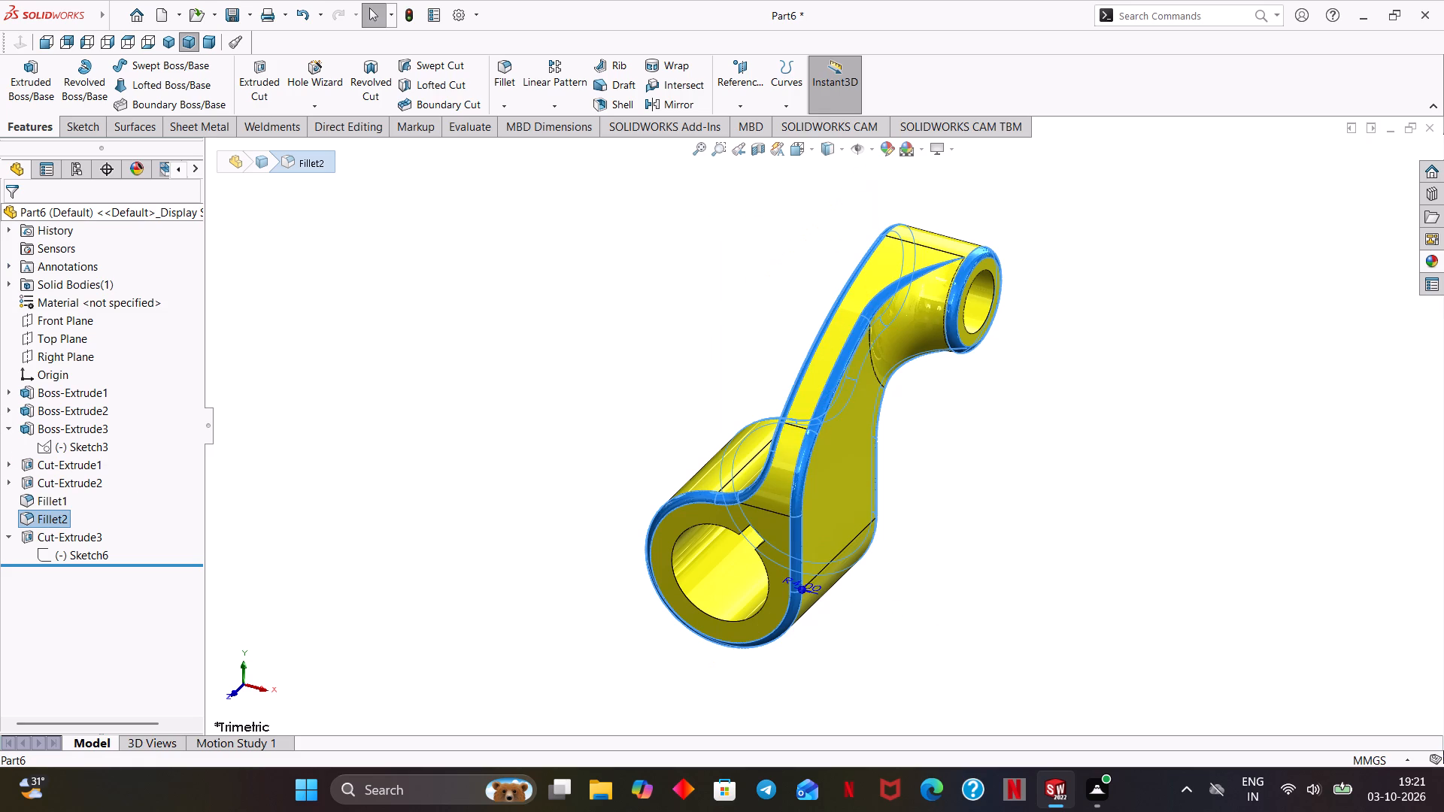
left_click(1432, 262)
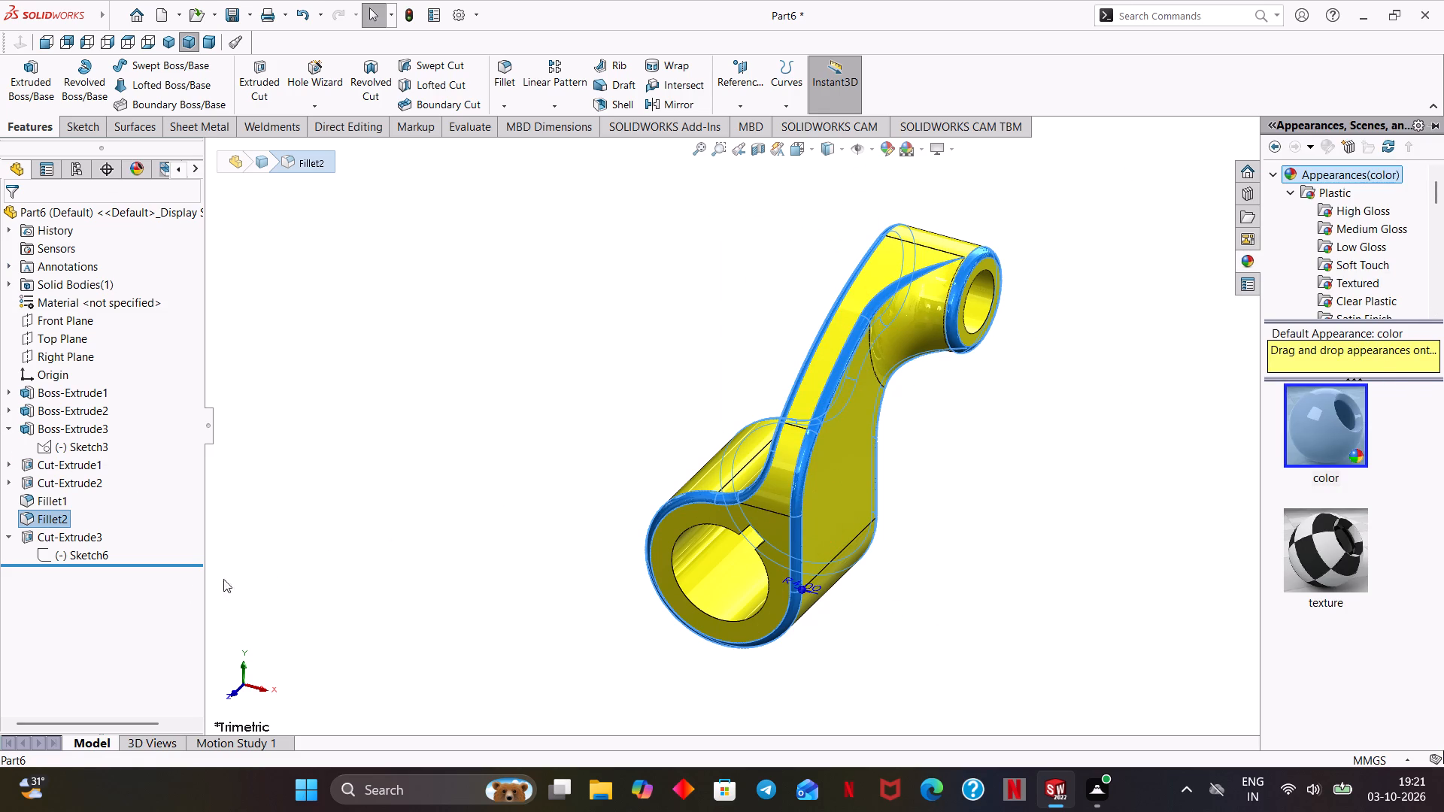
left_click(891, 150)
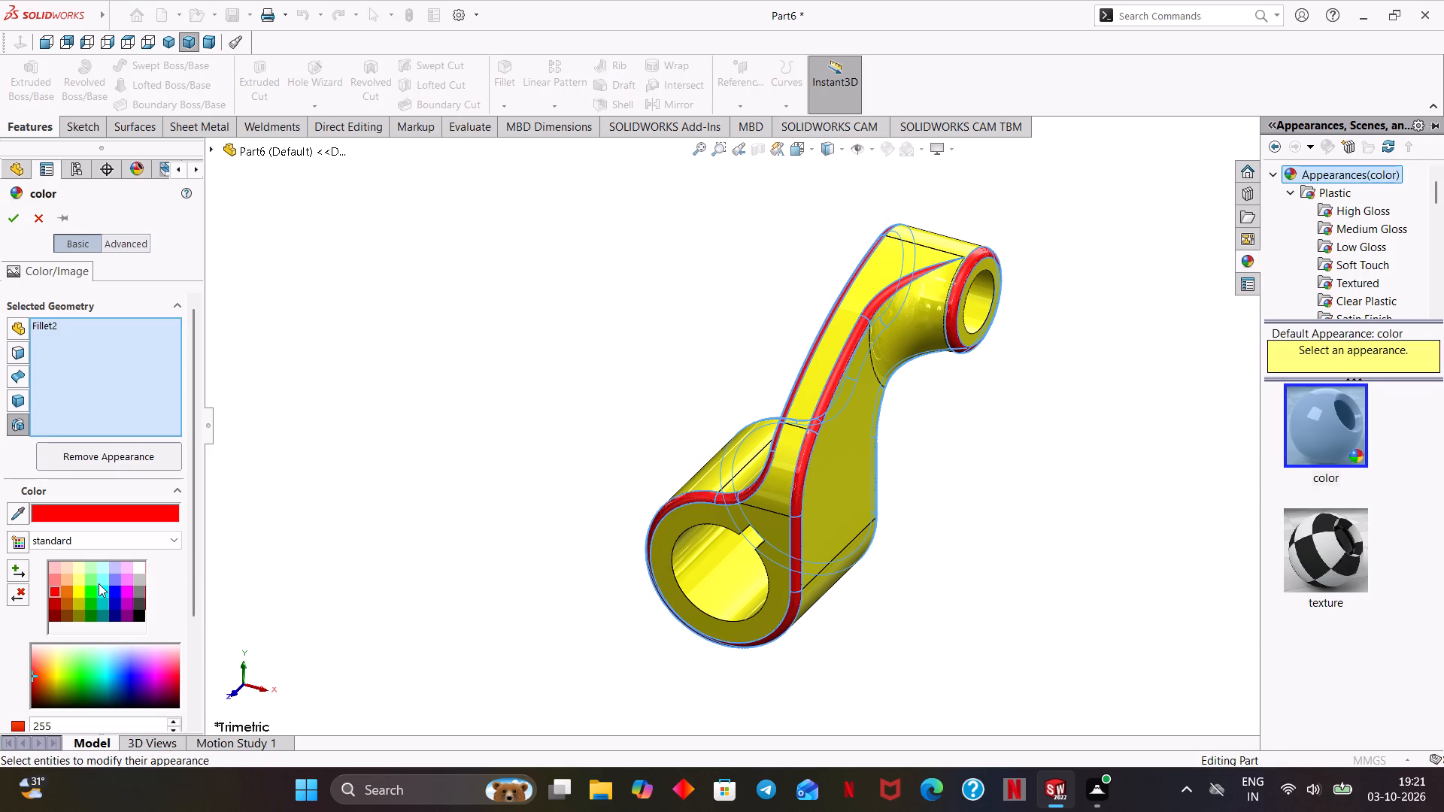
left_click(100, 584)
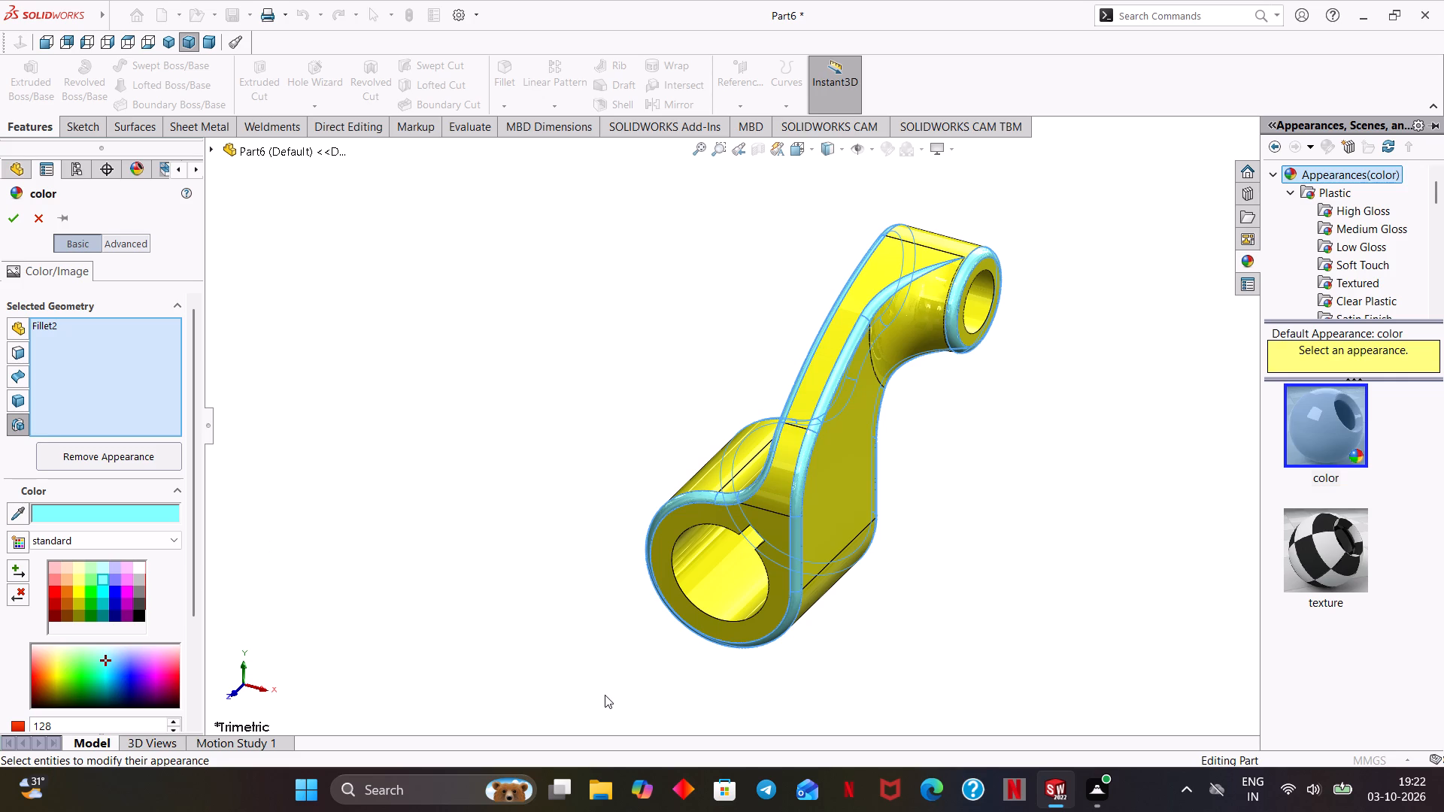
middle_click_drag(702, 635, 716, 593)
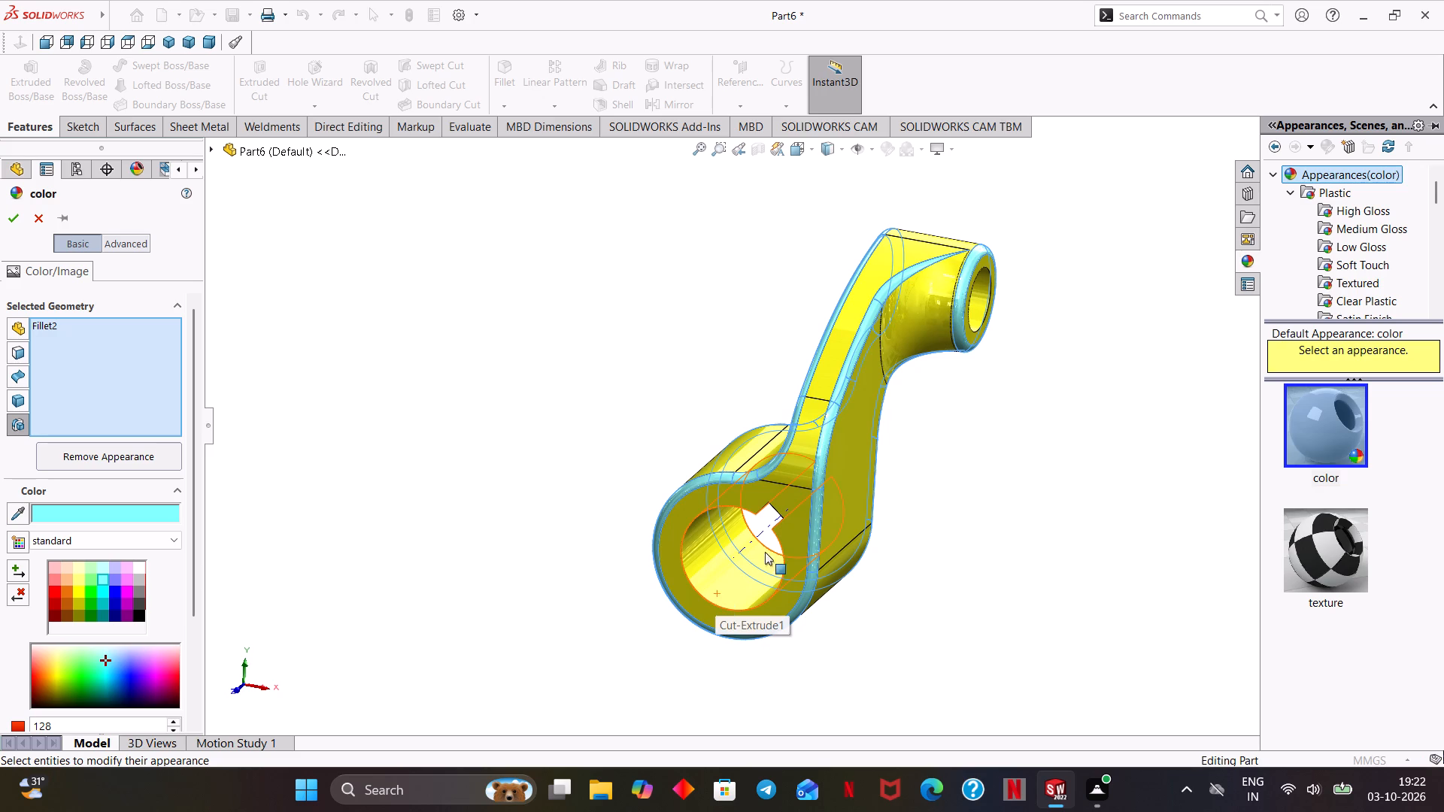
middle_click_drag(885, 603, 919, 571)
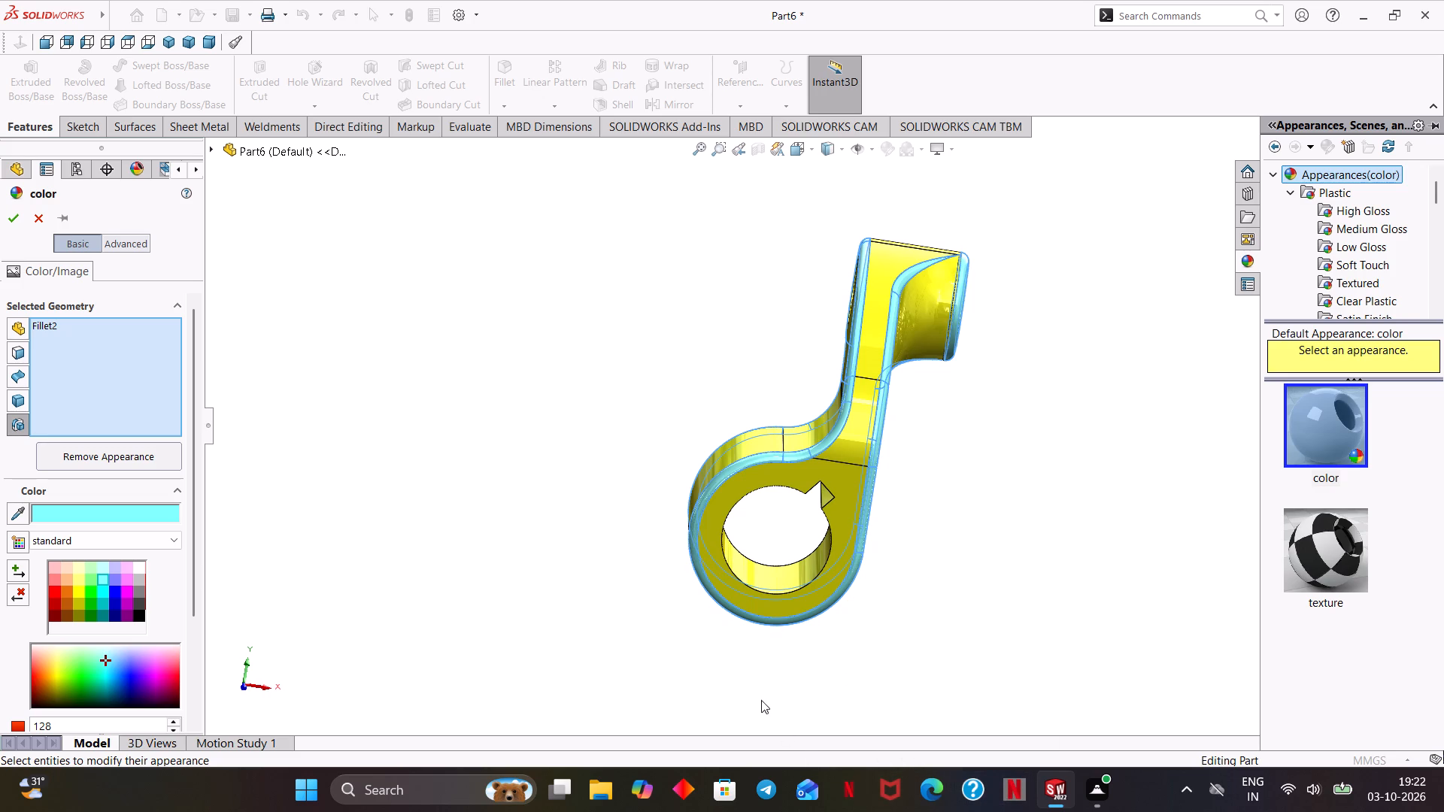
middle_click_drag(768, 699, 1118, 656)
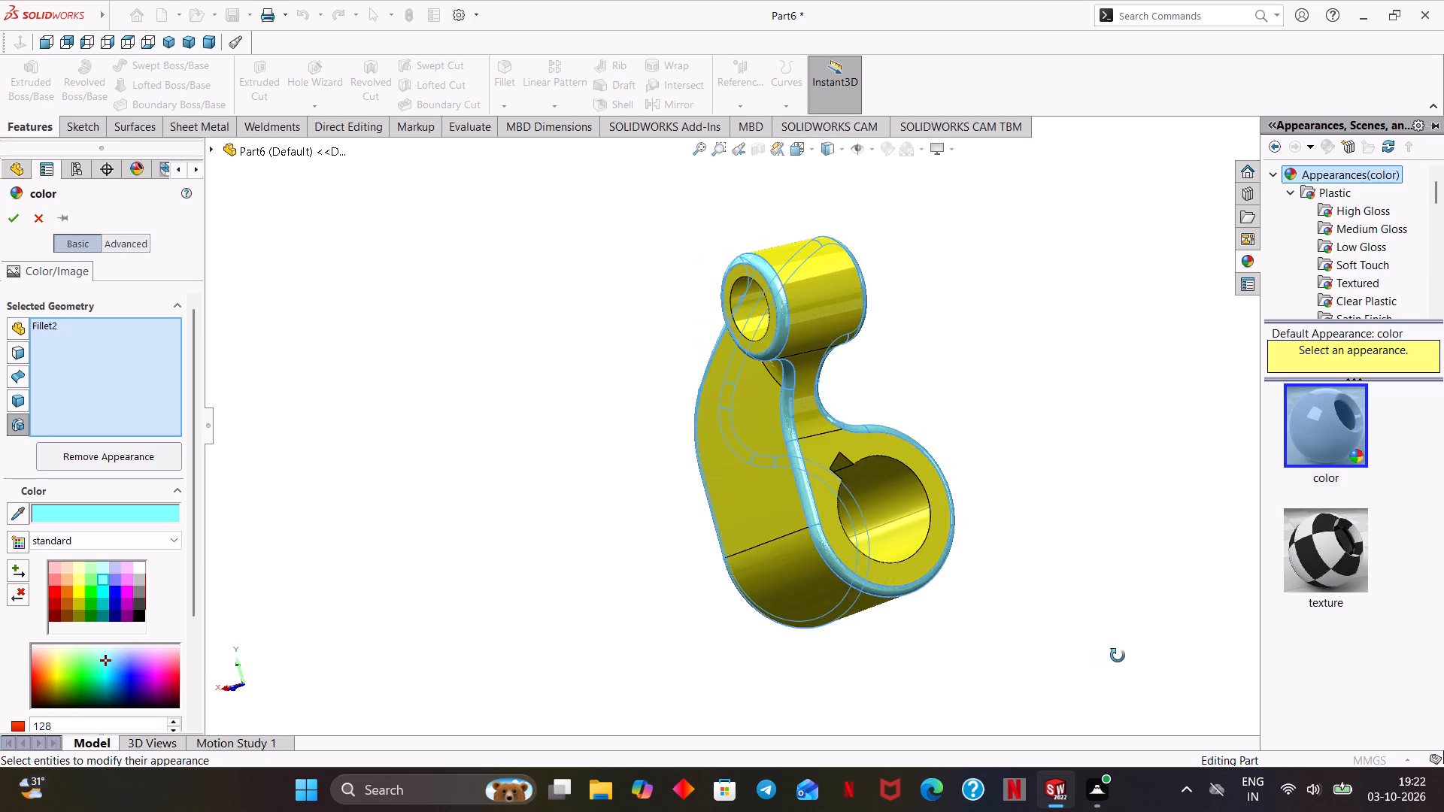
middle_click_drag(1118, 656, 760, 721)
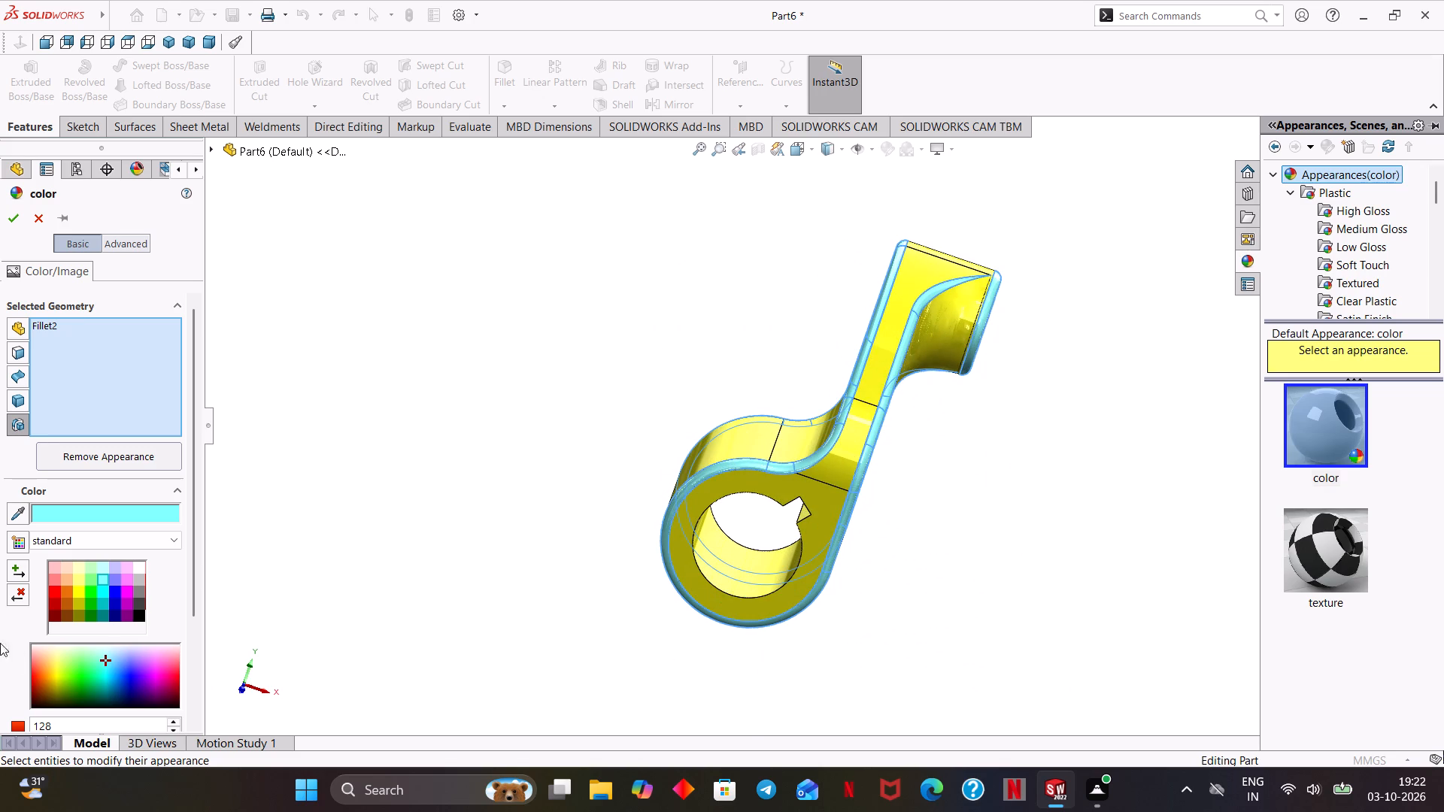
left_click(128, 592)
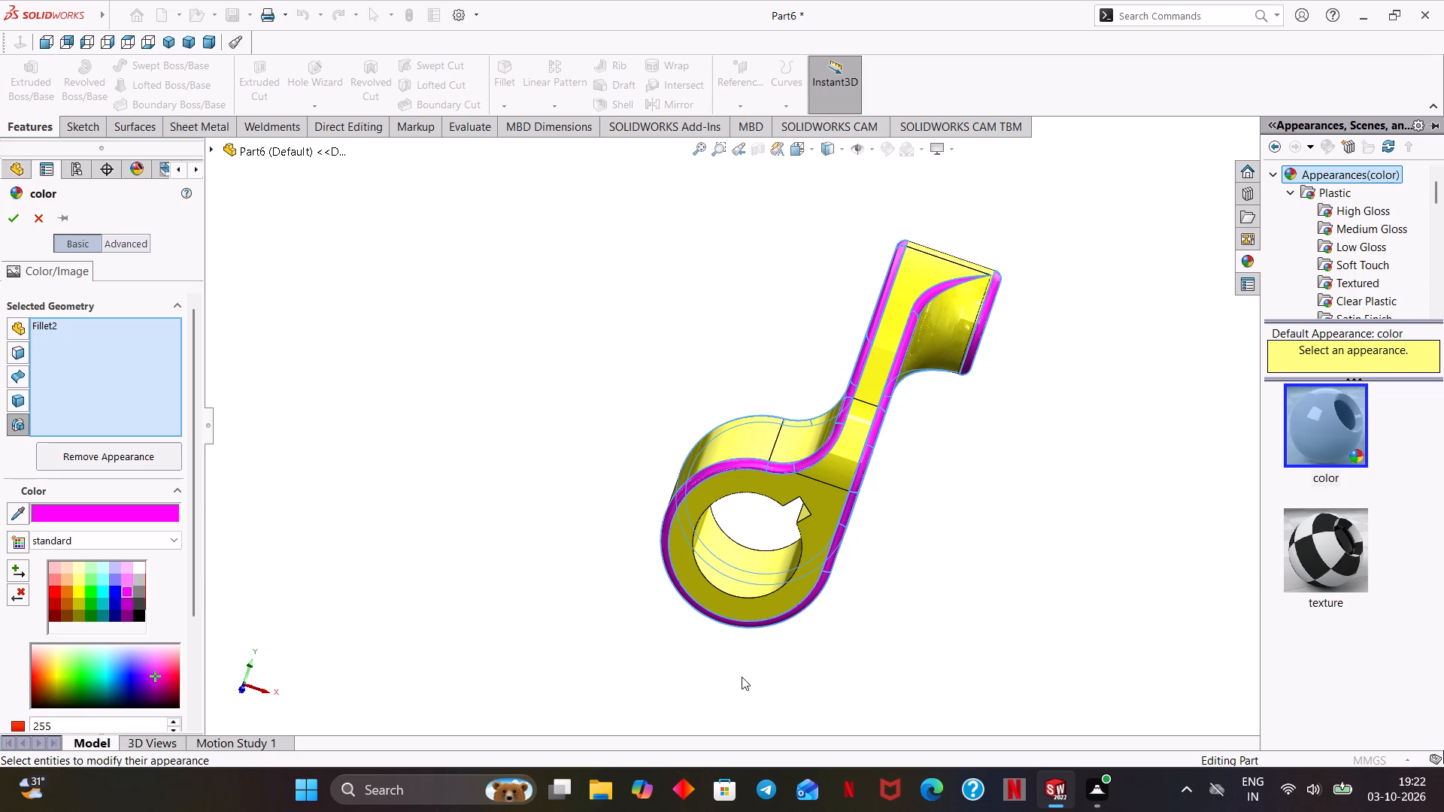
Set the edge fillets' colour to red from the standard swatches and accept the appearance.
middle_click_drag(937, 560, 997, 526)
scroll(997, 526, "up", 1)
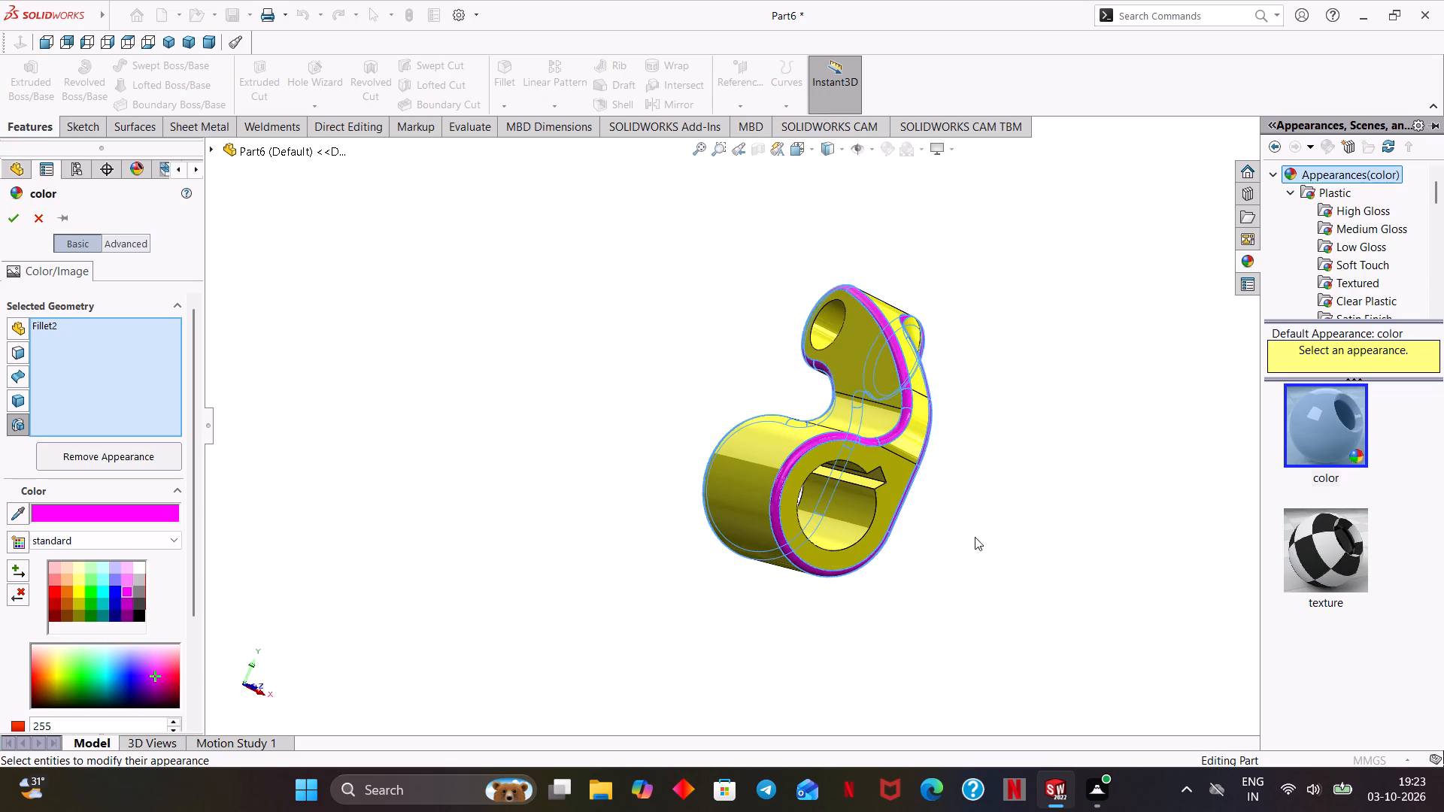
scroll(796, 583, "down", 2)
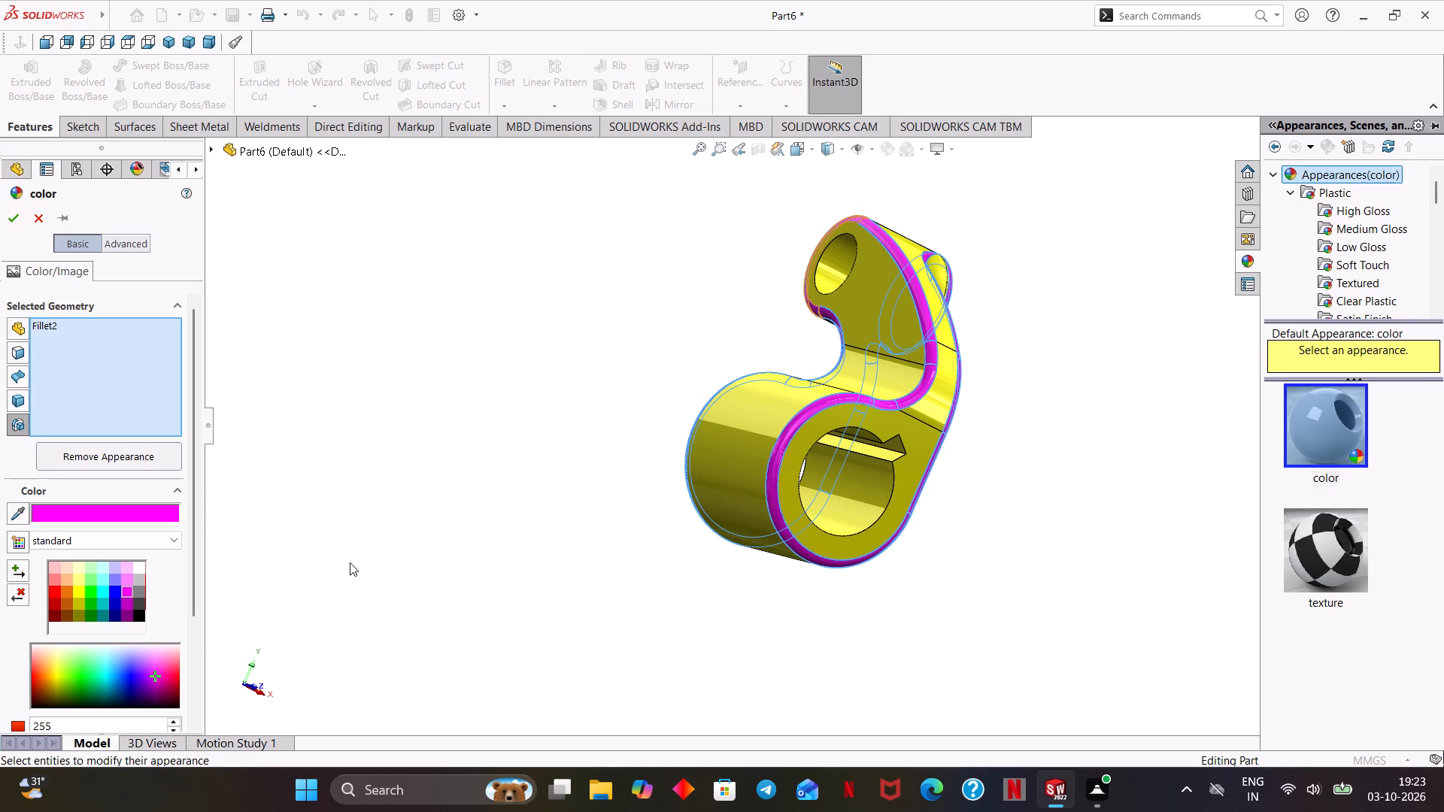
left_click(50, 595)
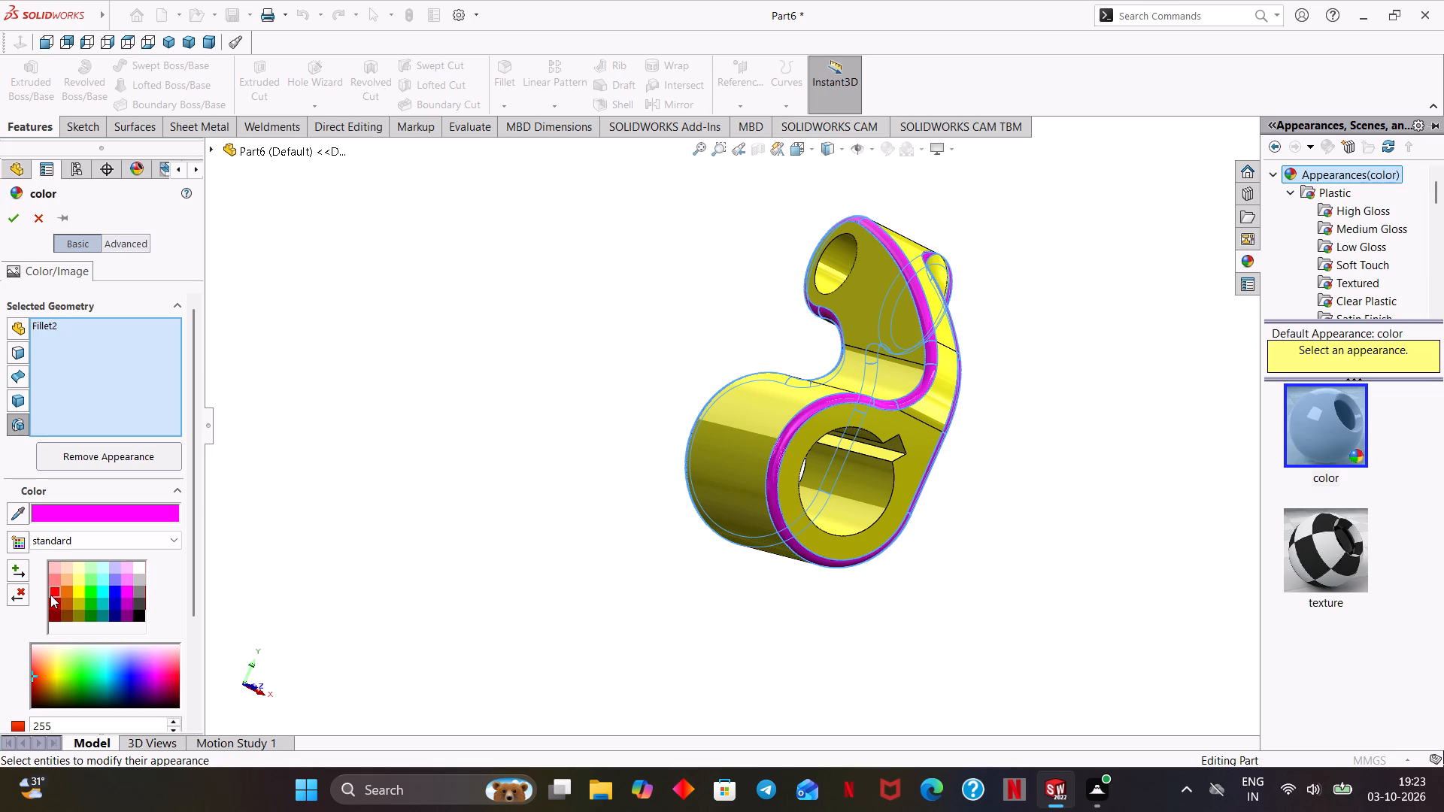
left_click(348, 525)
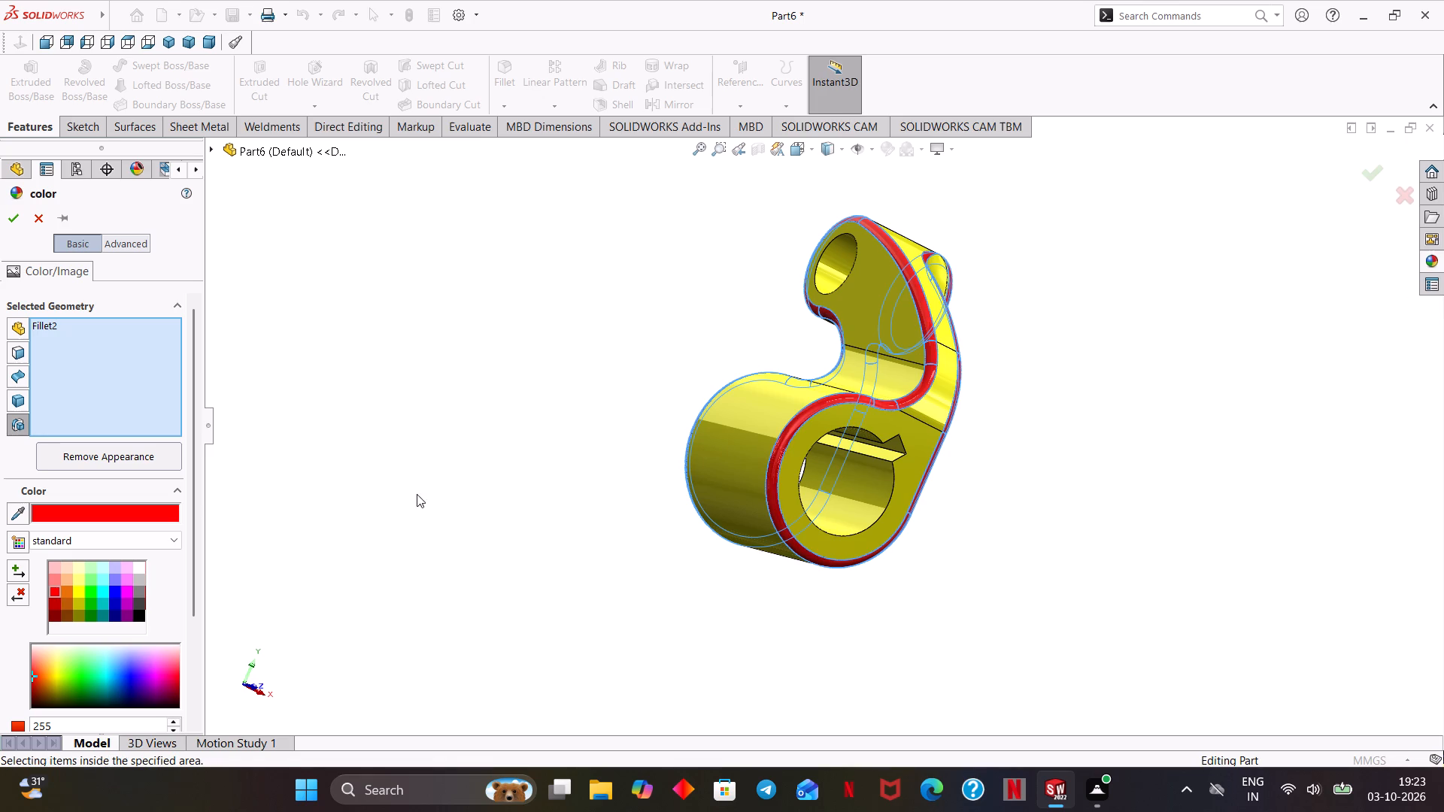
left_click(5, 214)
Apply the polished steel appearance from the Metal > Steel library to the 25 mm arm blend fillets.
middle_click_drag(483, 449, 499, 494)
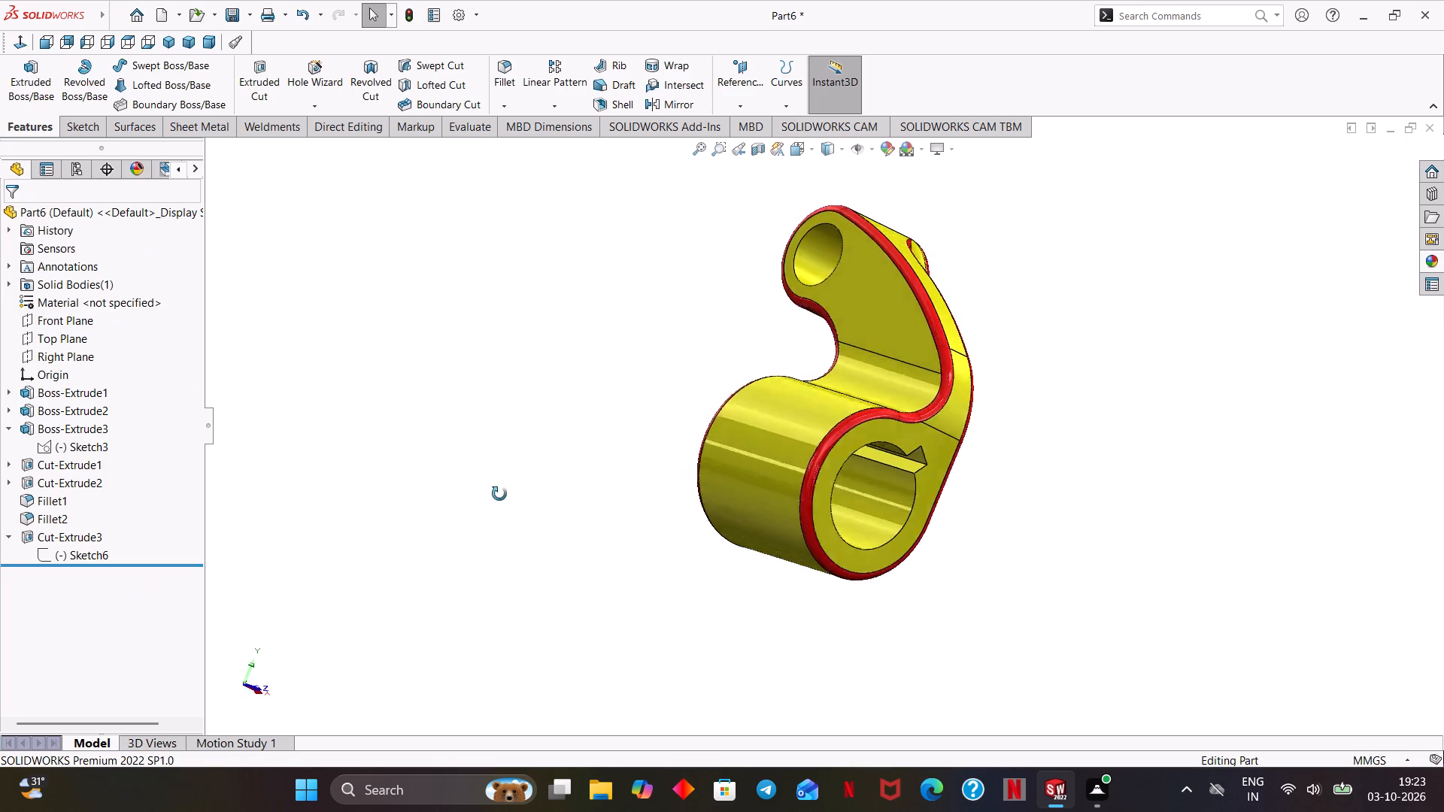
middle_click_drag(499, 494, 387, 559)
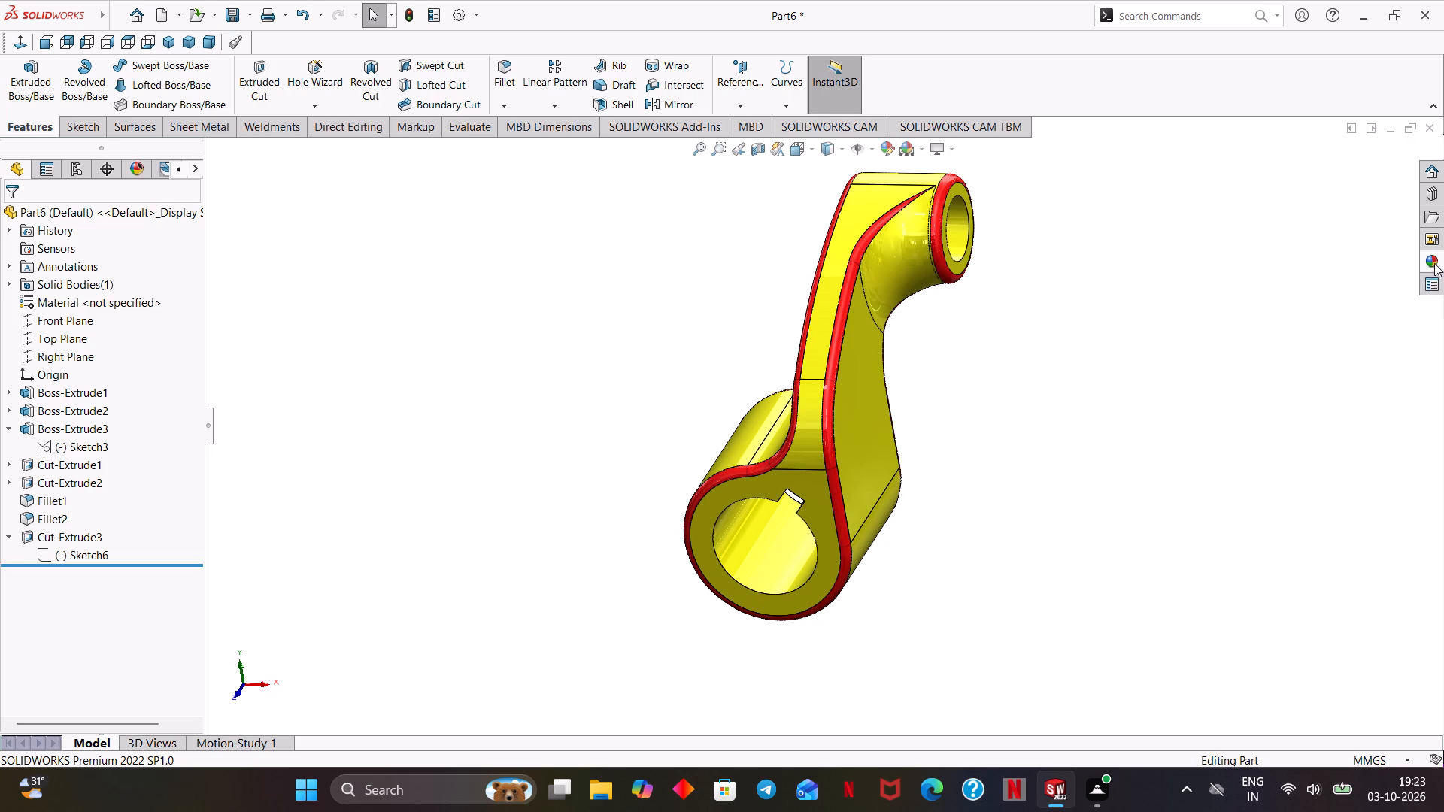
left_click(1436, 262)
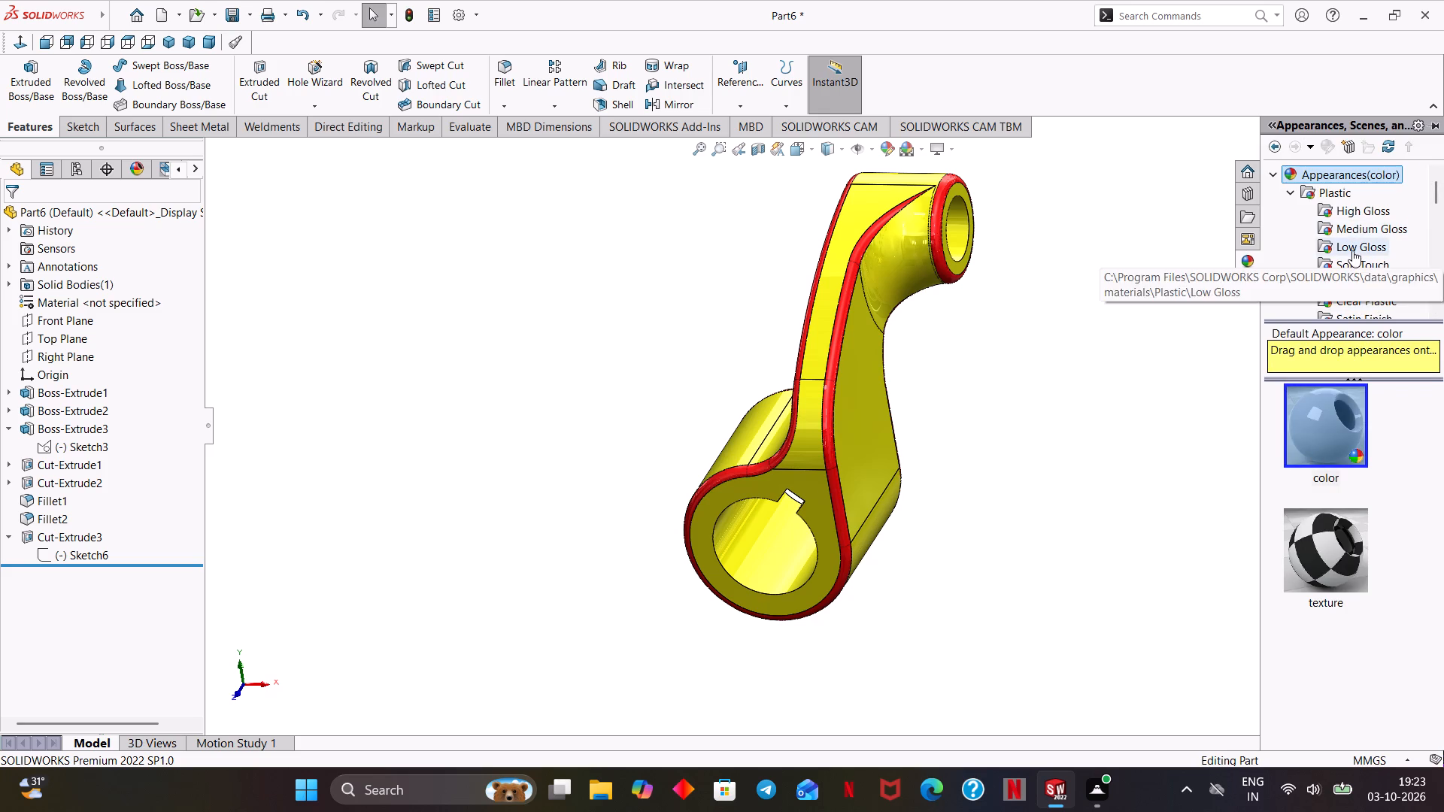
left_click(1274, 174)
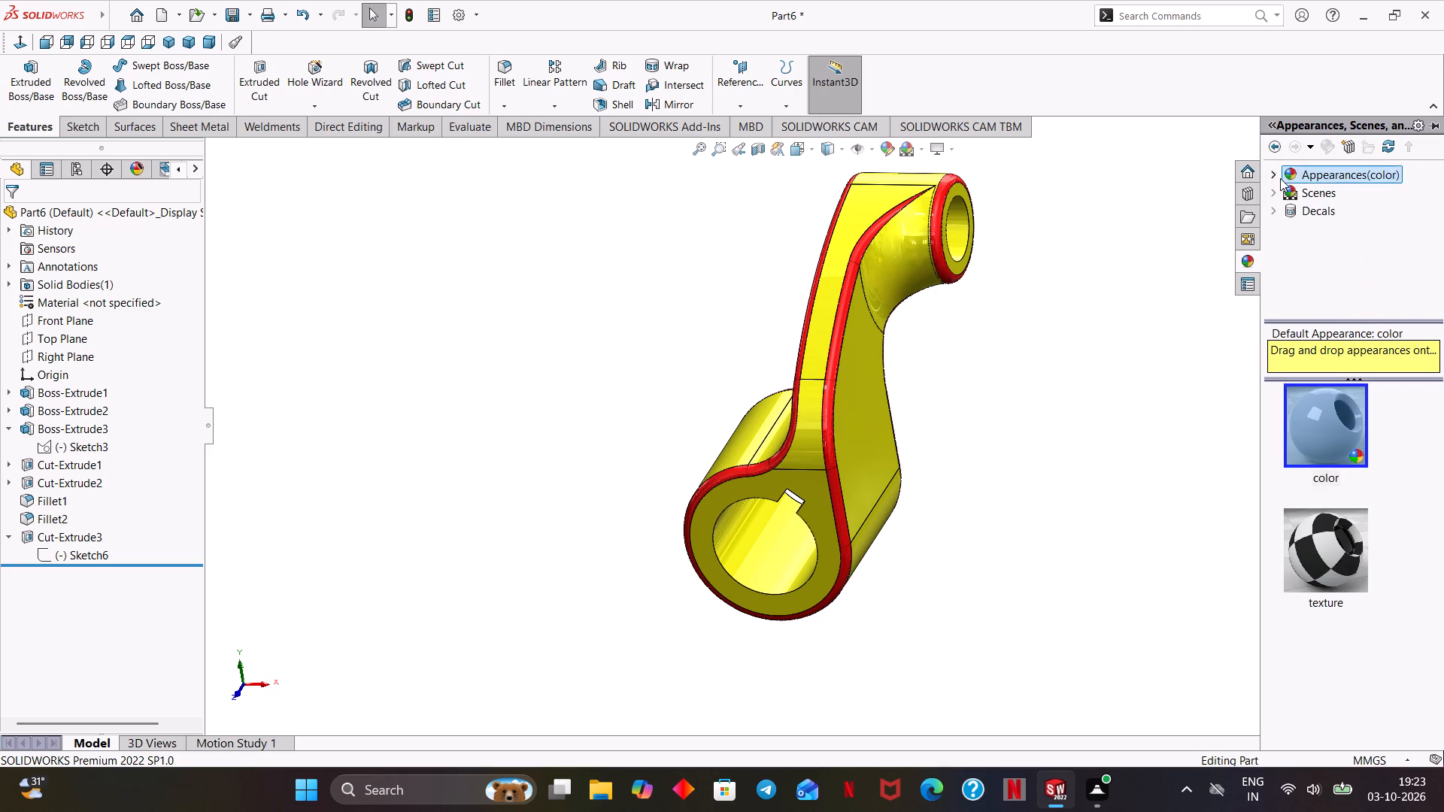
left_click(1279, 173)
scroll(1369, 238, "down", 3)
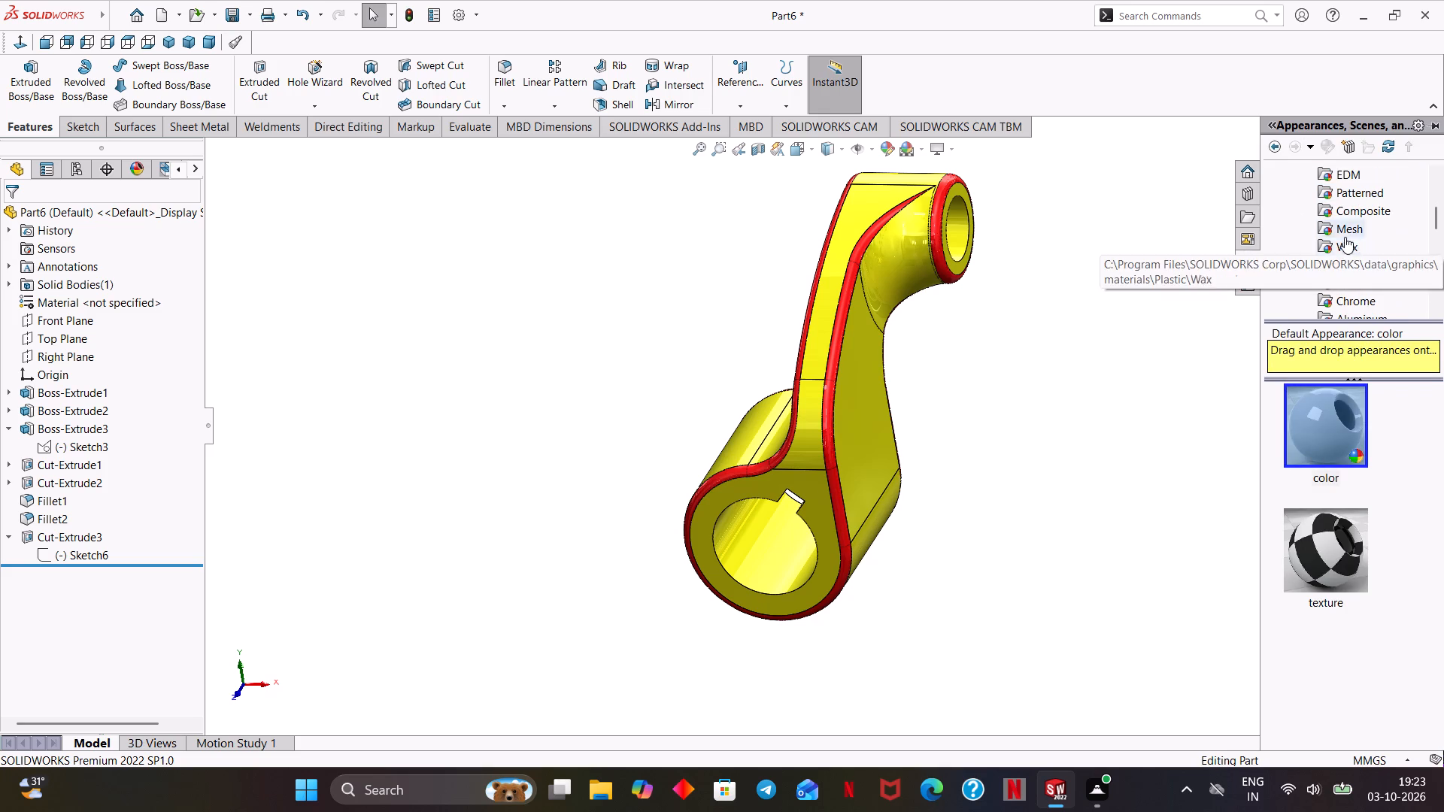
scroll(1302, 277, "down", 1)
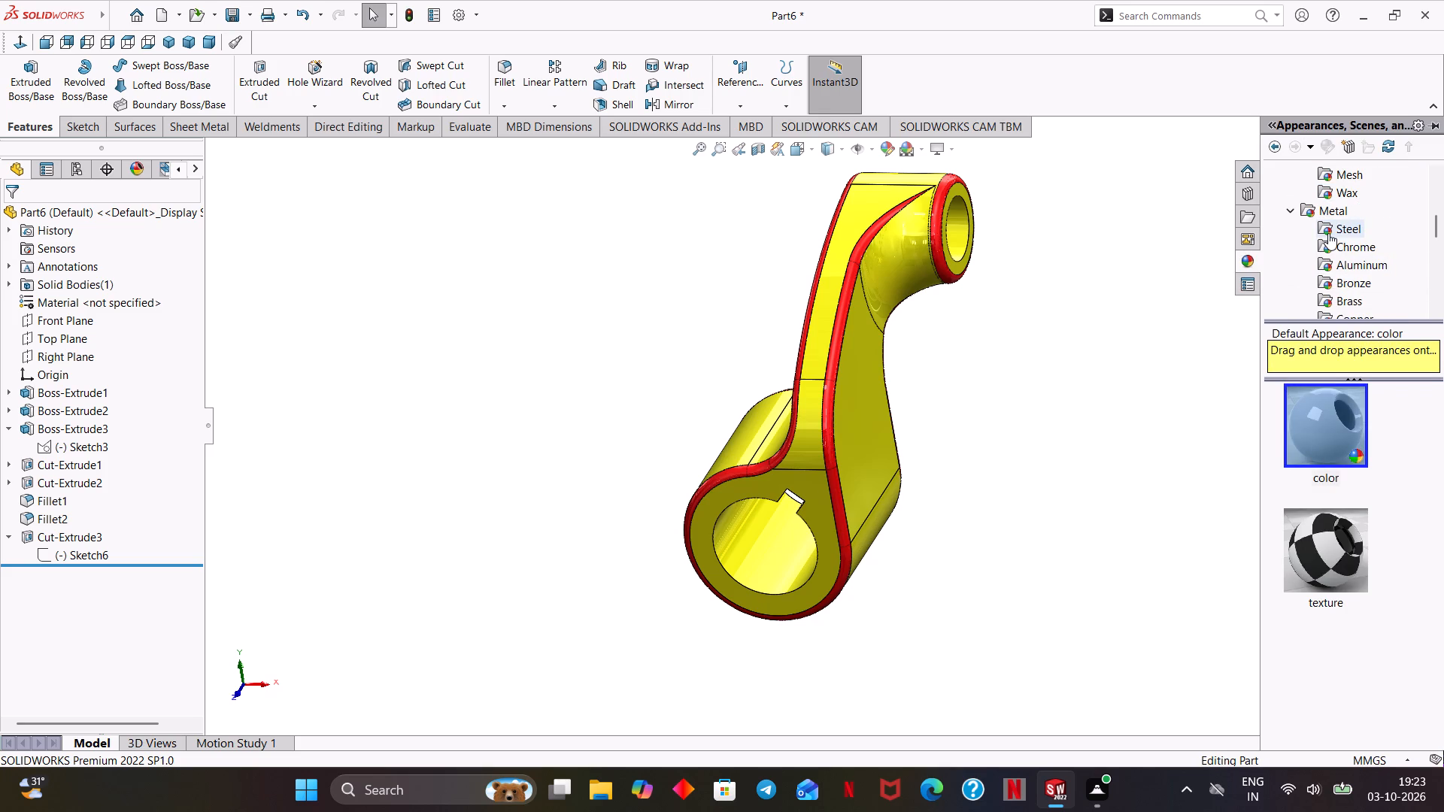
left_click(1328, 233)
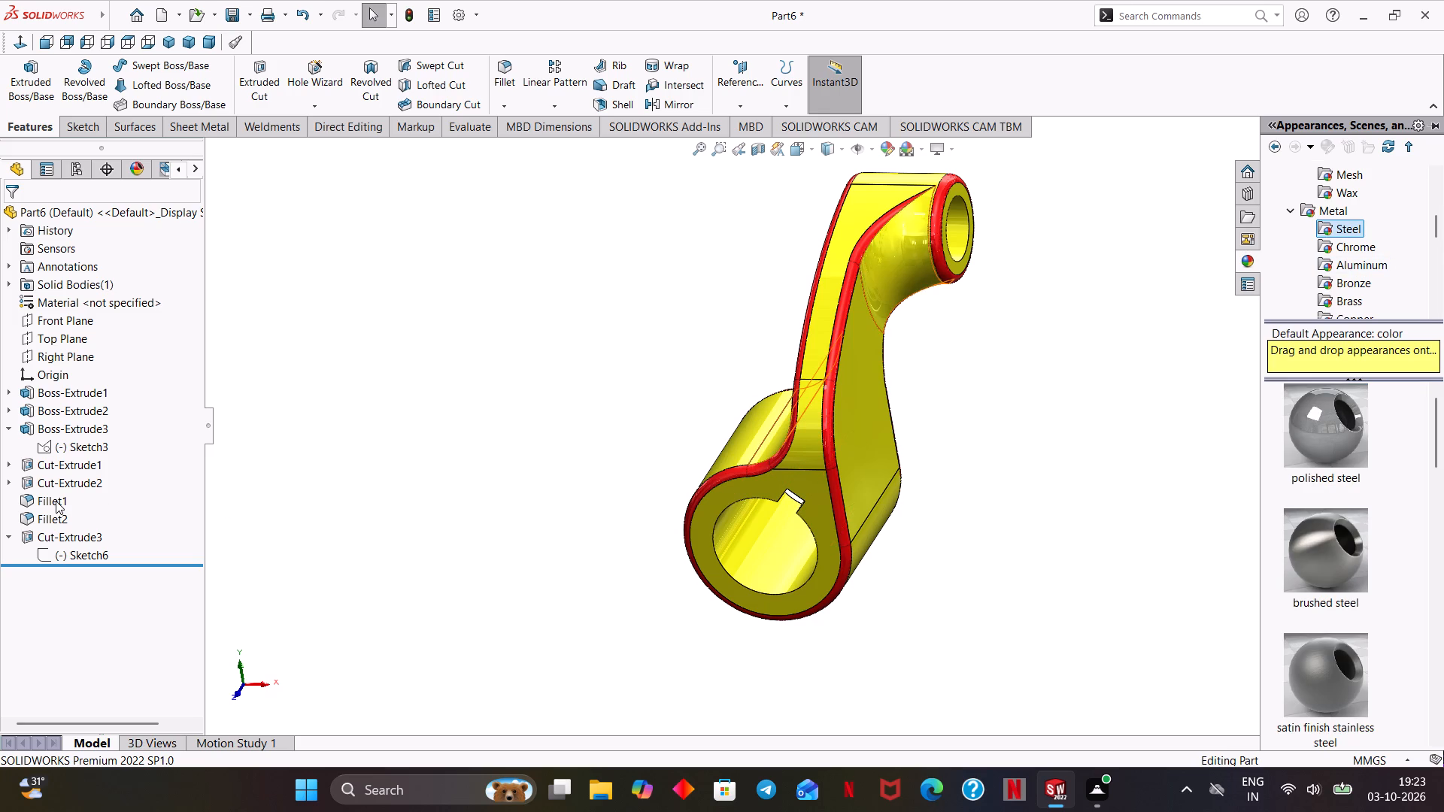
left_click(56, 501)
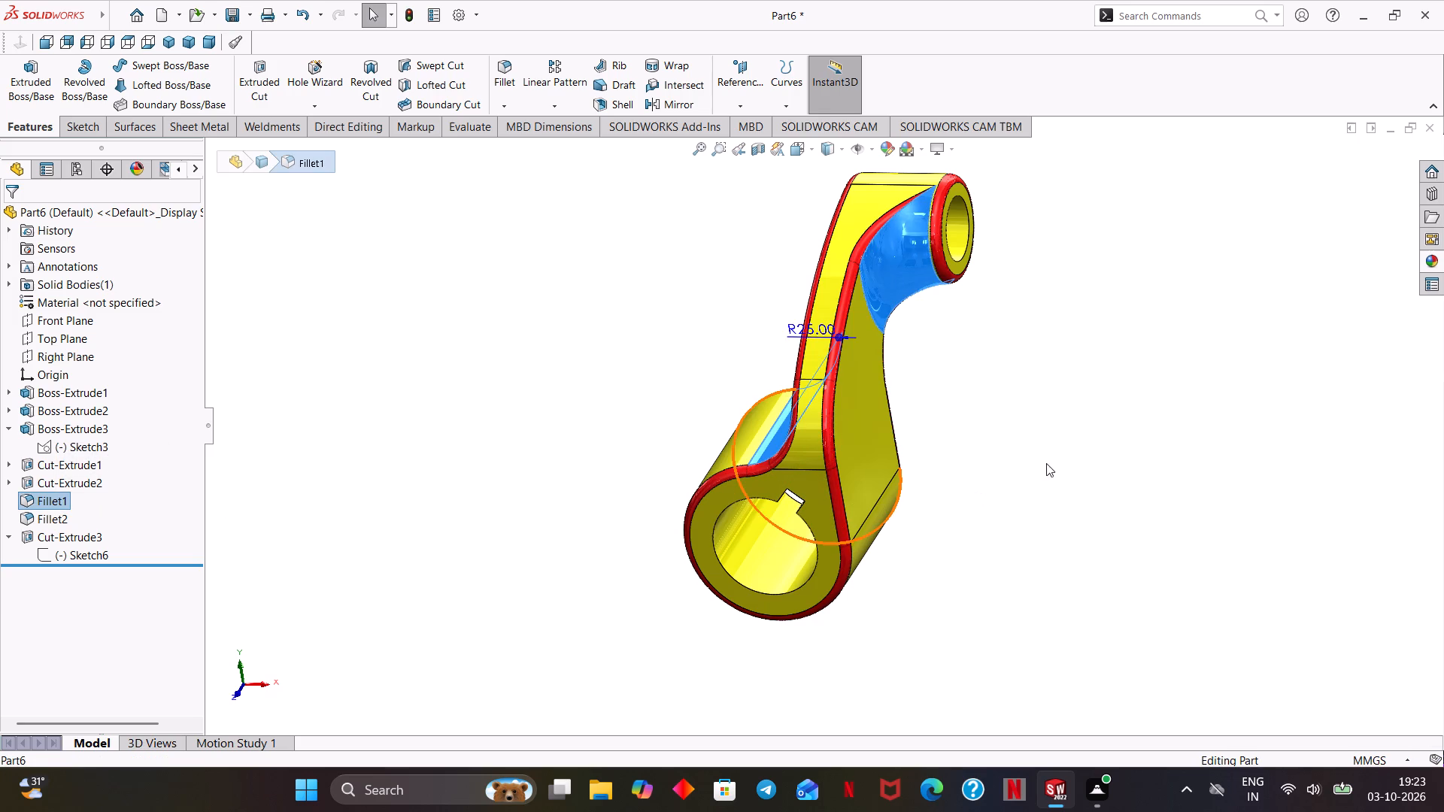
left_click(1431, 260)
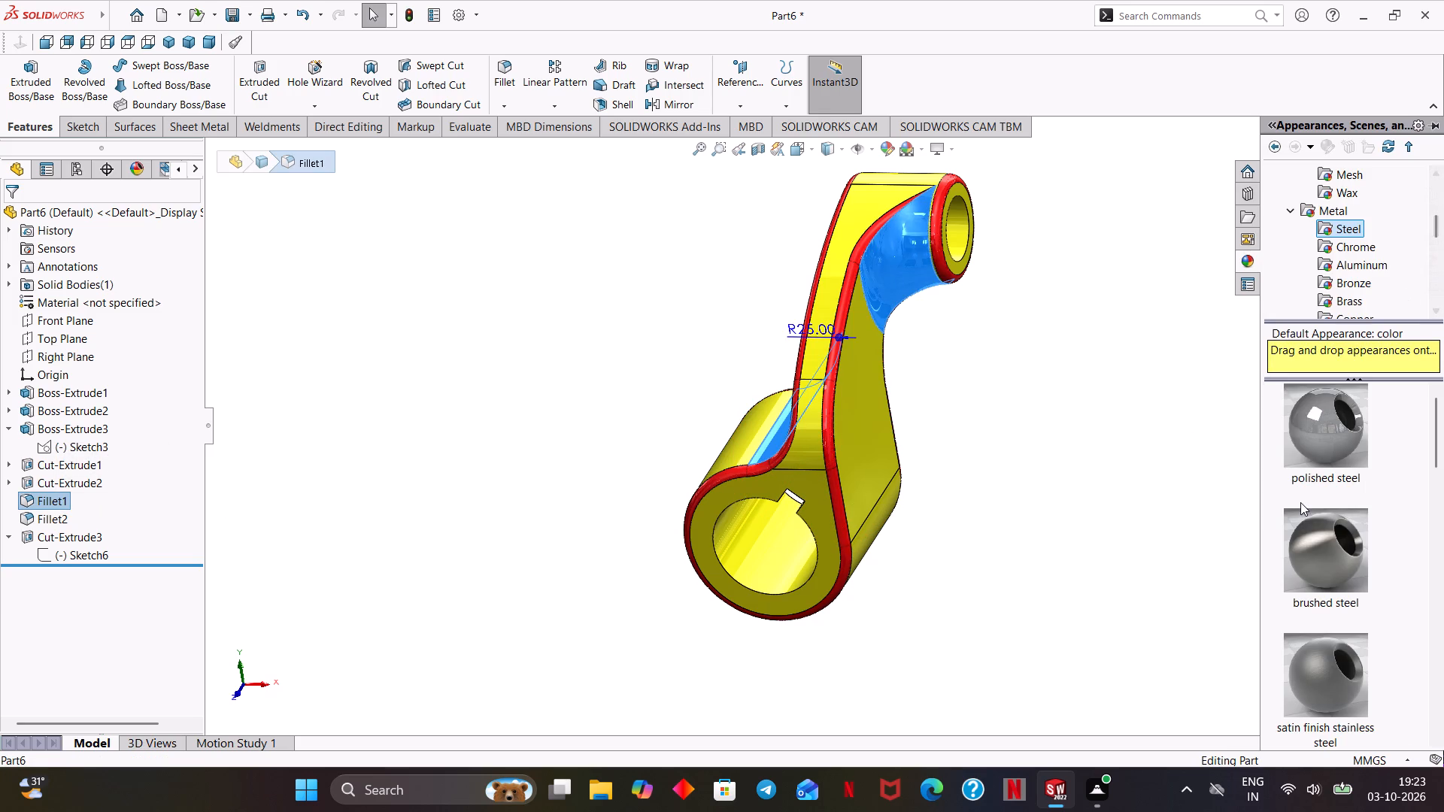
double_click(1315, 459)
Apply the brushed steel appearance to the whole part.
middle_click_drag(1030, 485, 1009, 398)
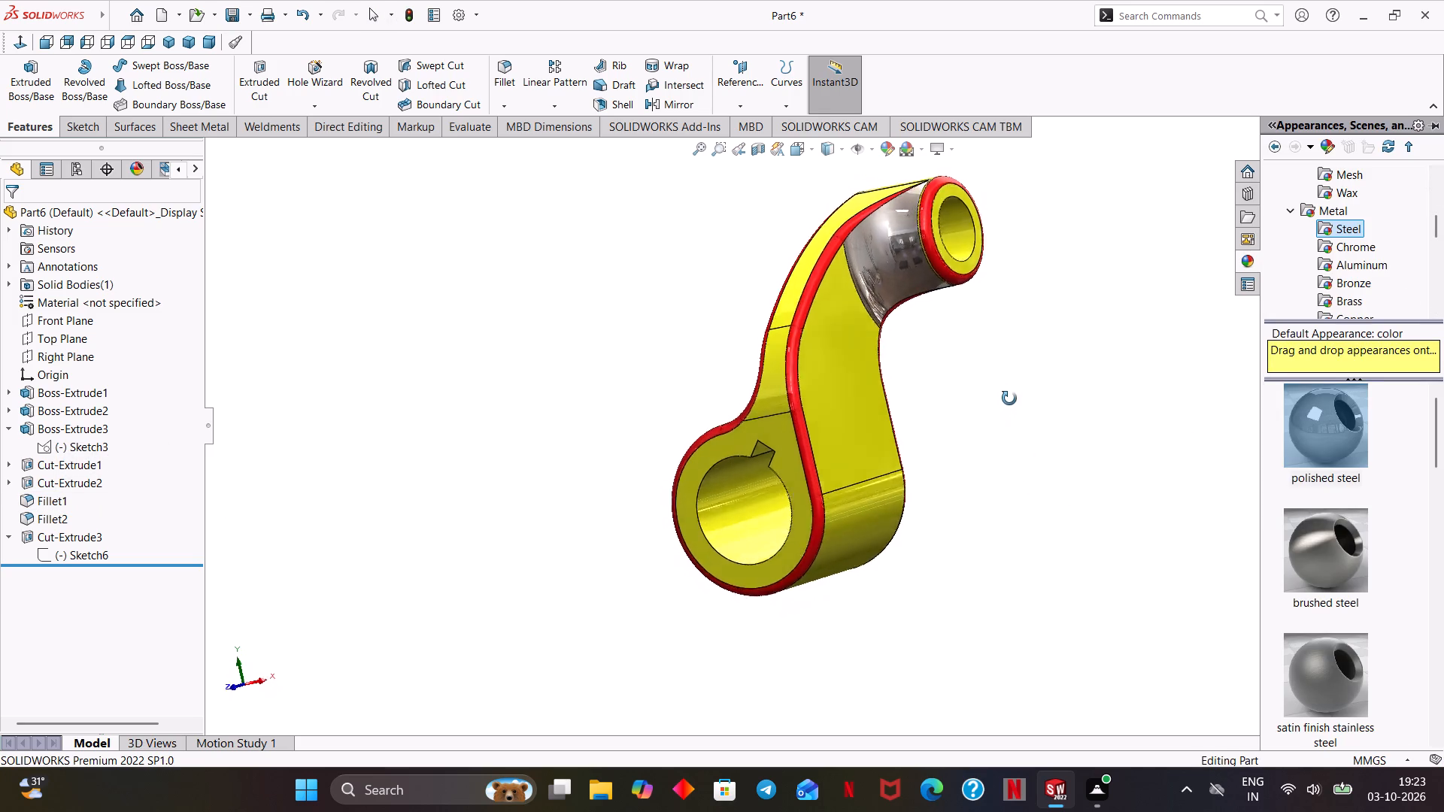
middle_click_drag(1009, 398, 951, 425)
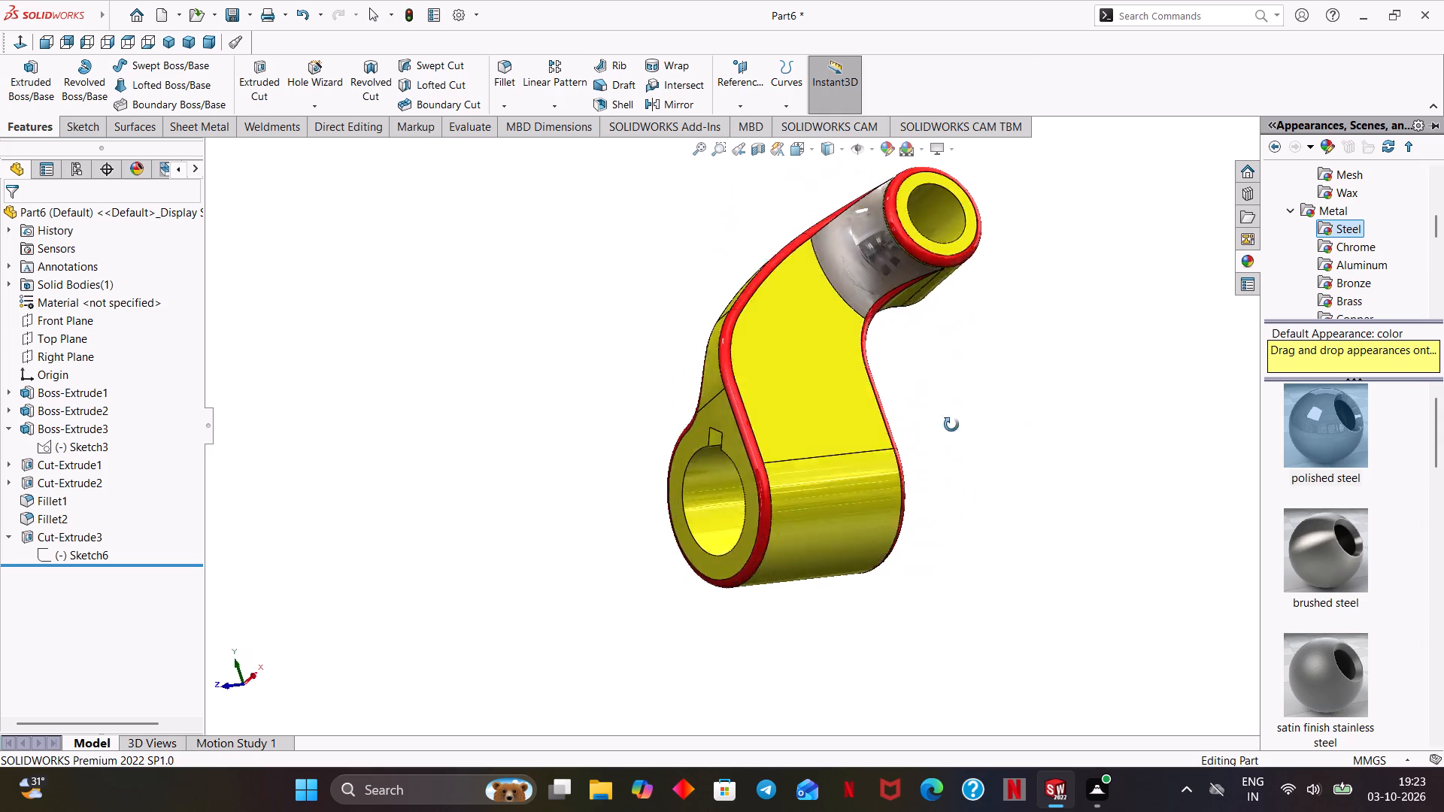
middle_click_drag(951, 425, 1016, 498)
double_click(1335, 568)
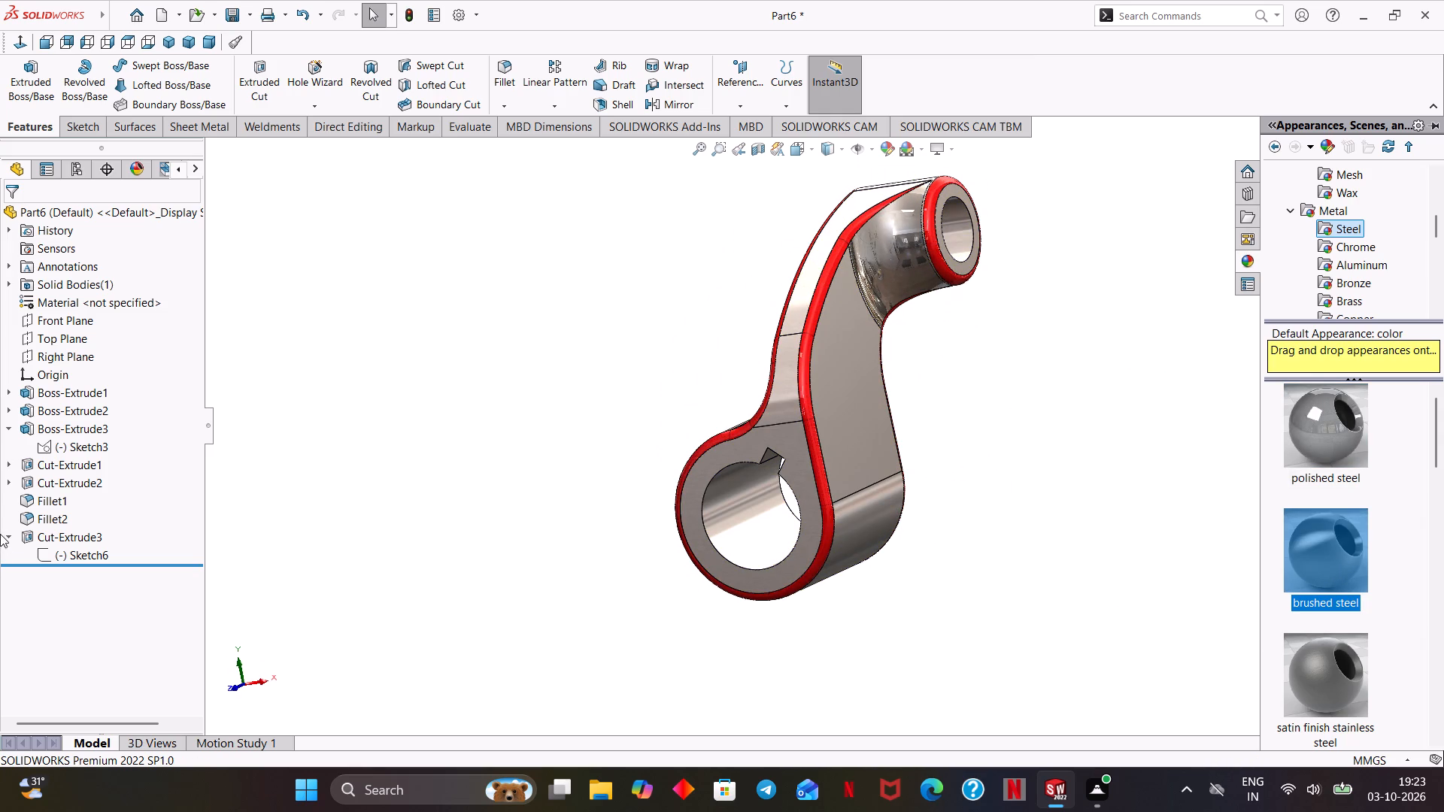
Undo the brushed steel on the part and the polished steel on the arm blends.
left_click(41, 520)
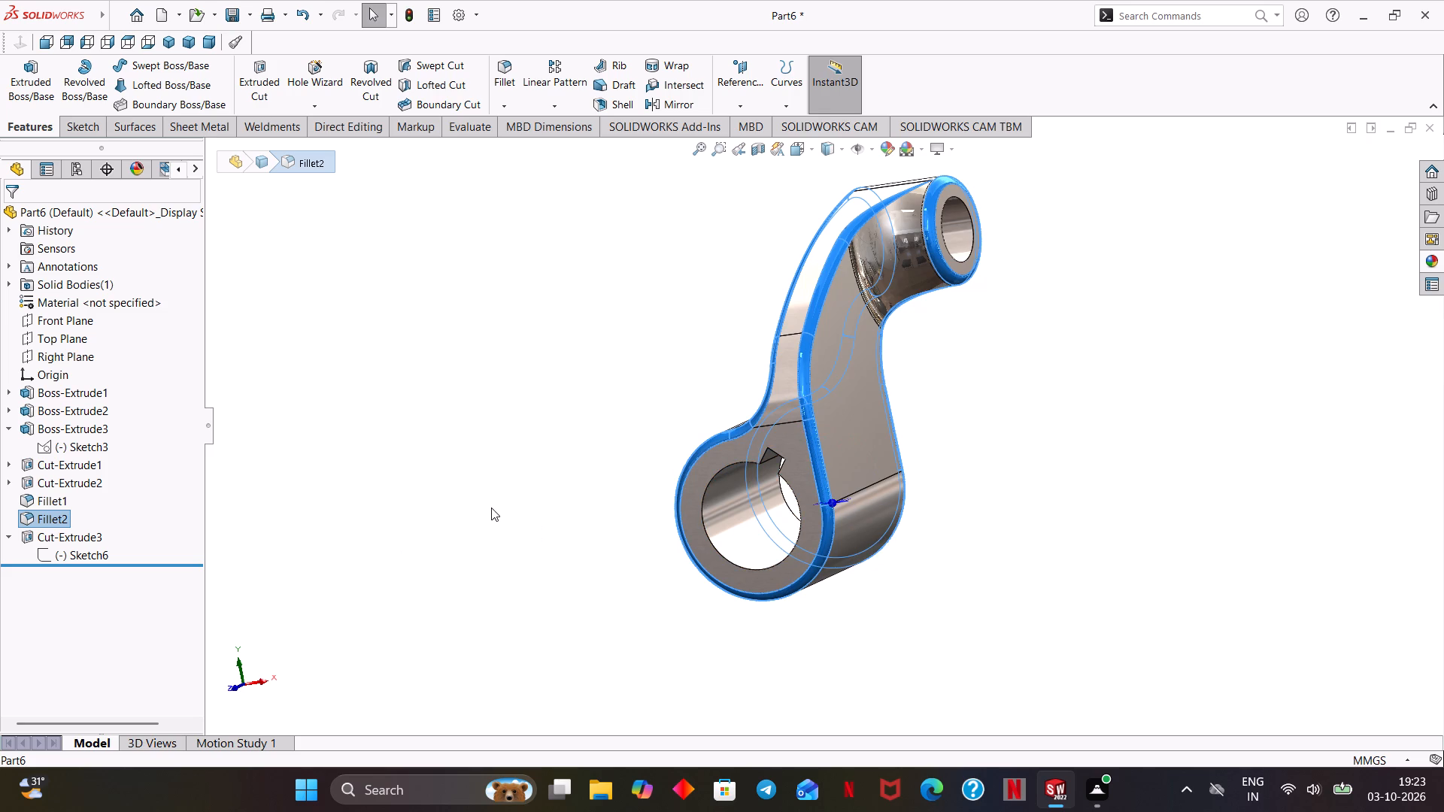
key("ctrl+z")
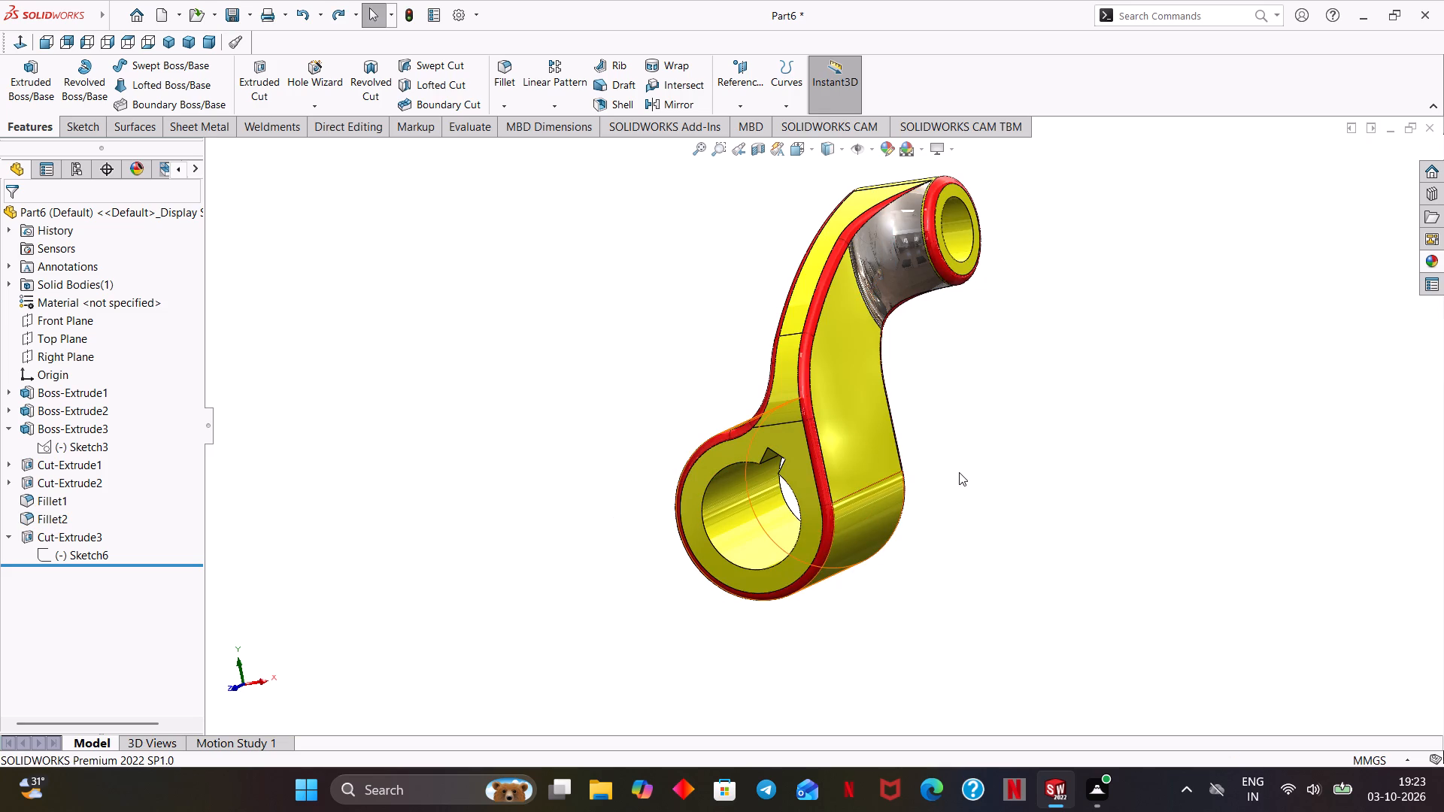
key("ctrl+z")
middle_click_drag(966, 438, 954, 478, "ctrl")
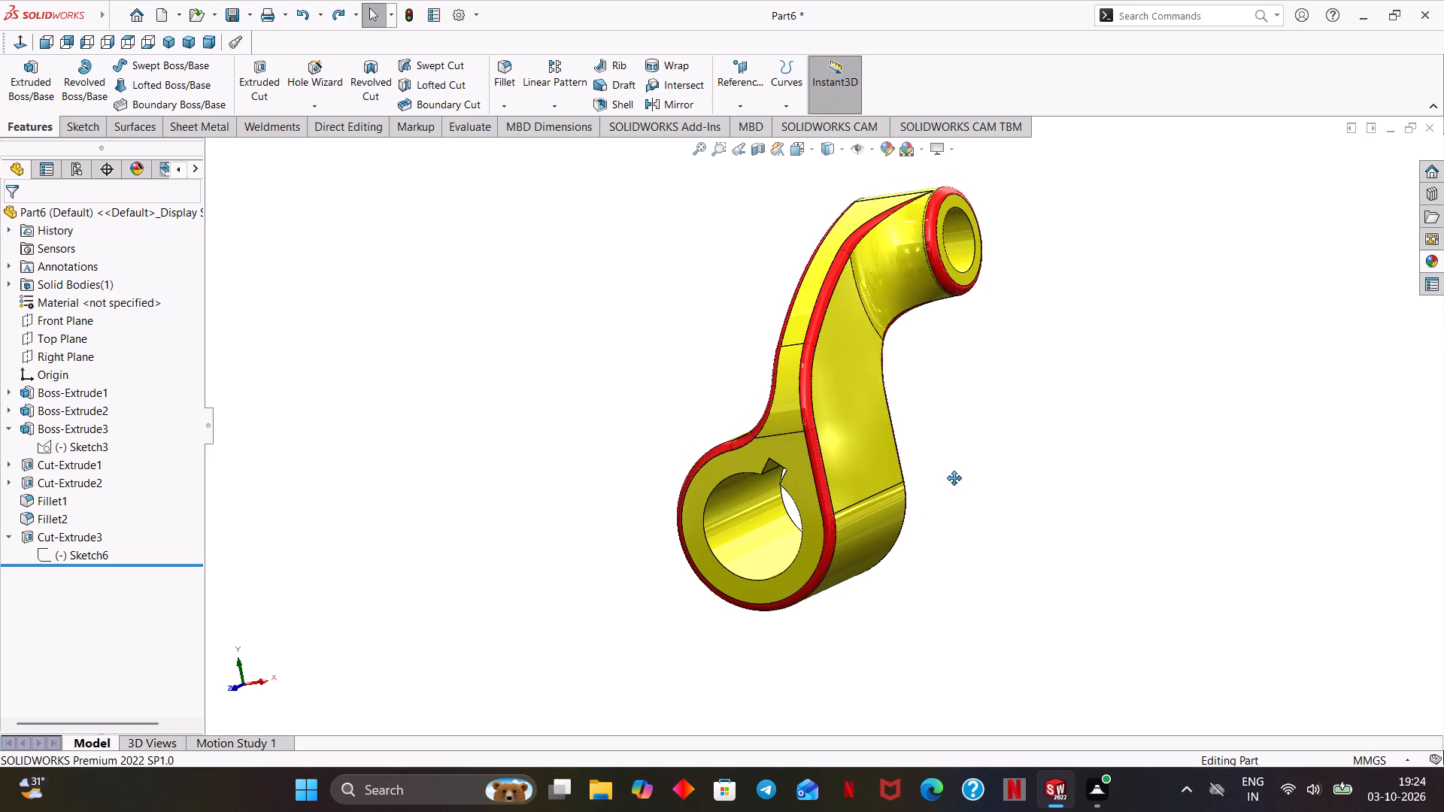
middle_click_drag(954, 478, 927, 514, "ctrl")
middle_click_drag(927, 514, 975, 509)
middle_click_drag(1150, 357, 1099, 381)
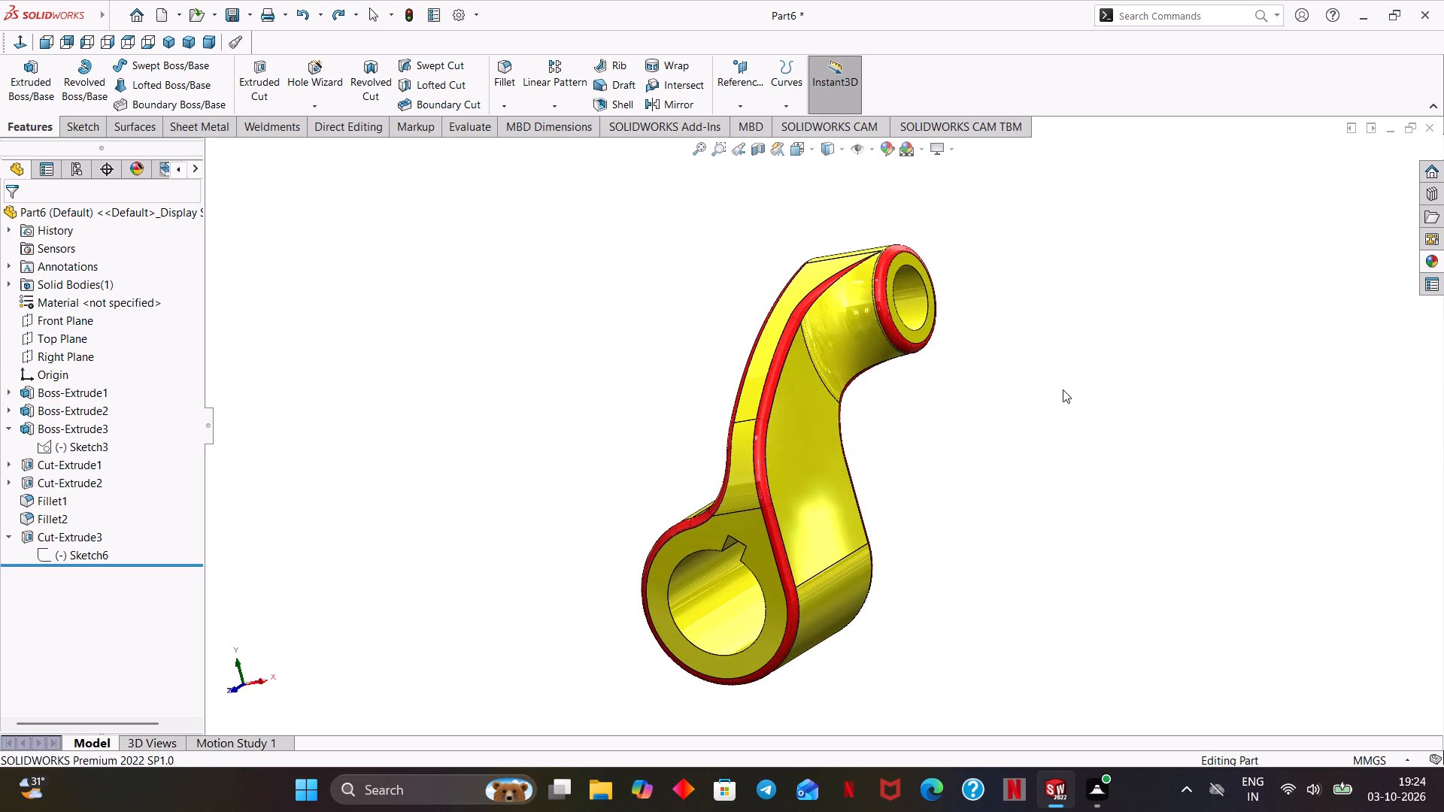
Apply the polished steel appearance to the 4 mm edge fillets (Fillet2).
left_click(50, 514)
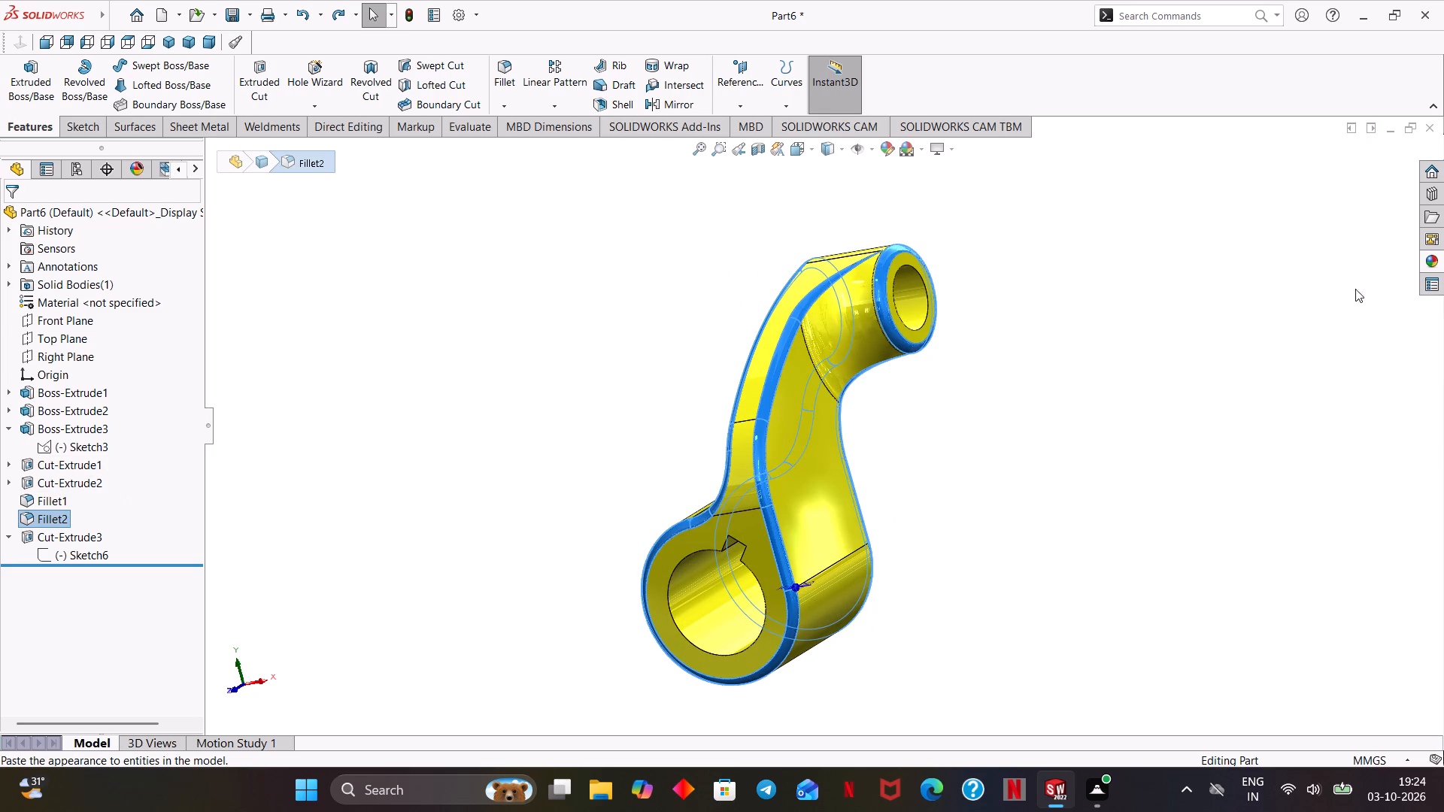
left_click(1435, 262)
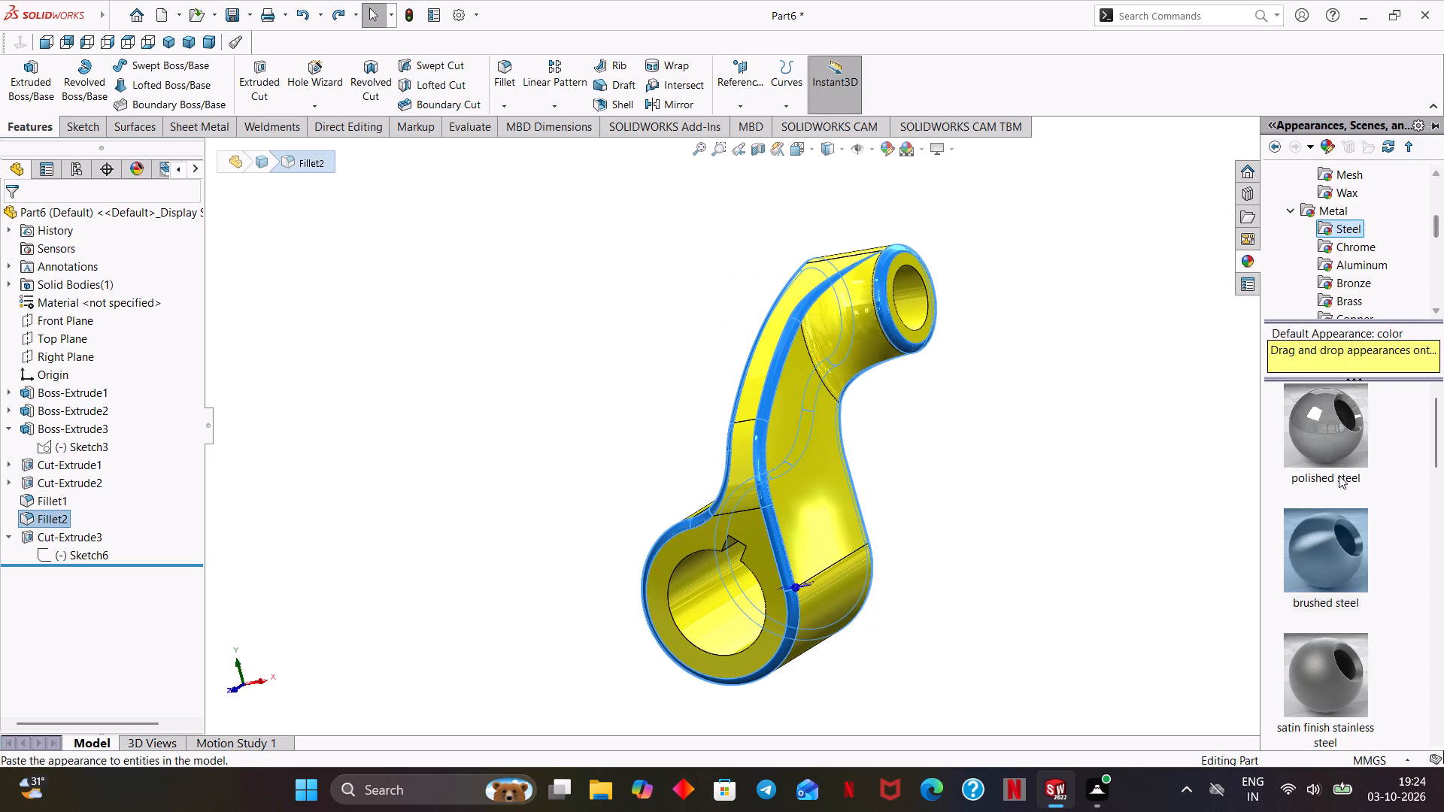
double_click(1333, 439)
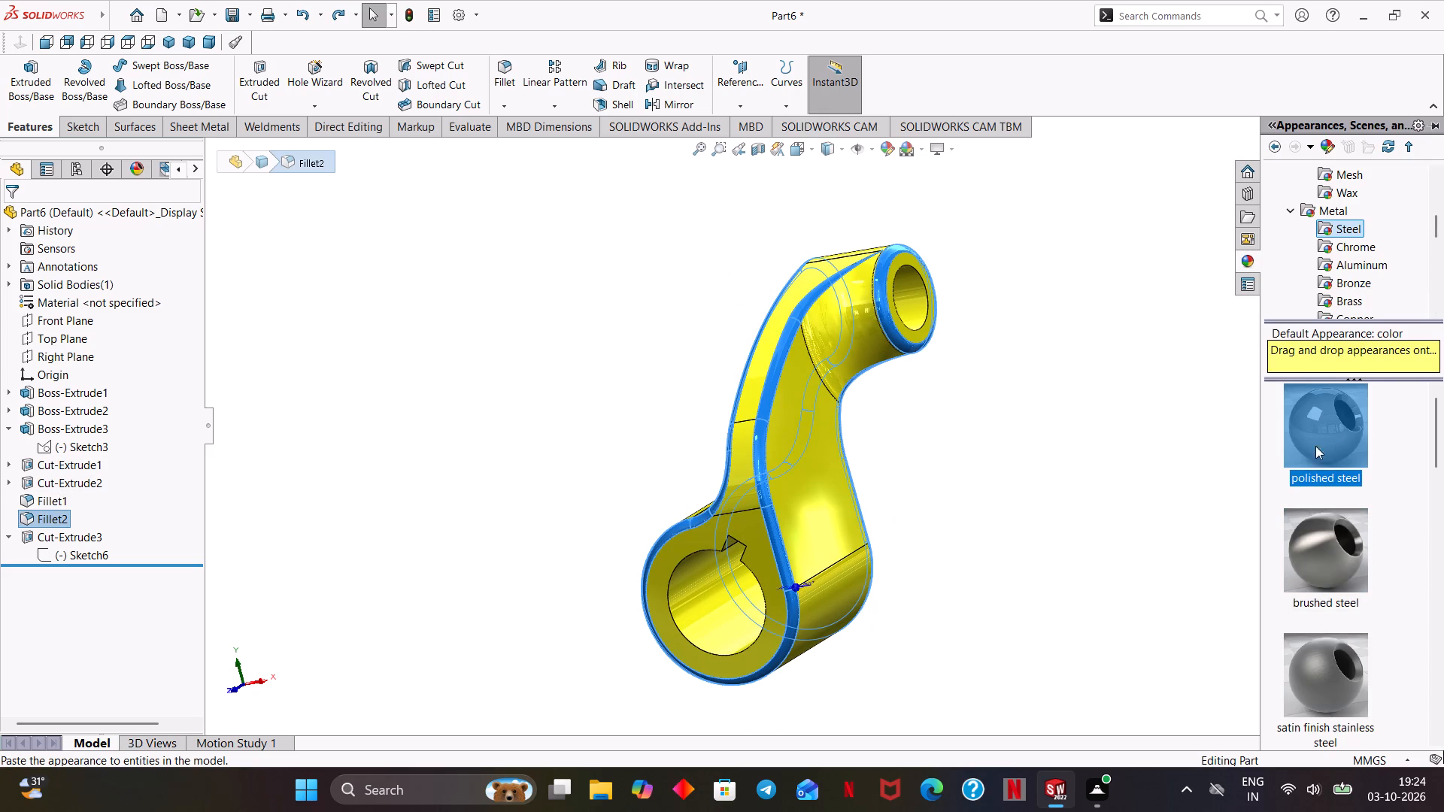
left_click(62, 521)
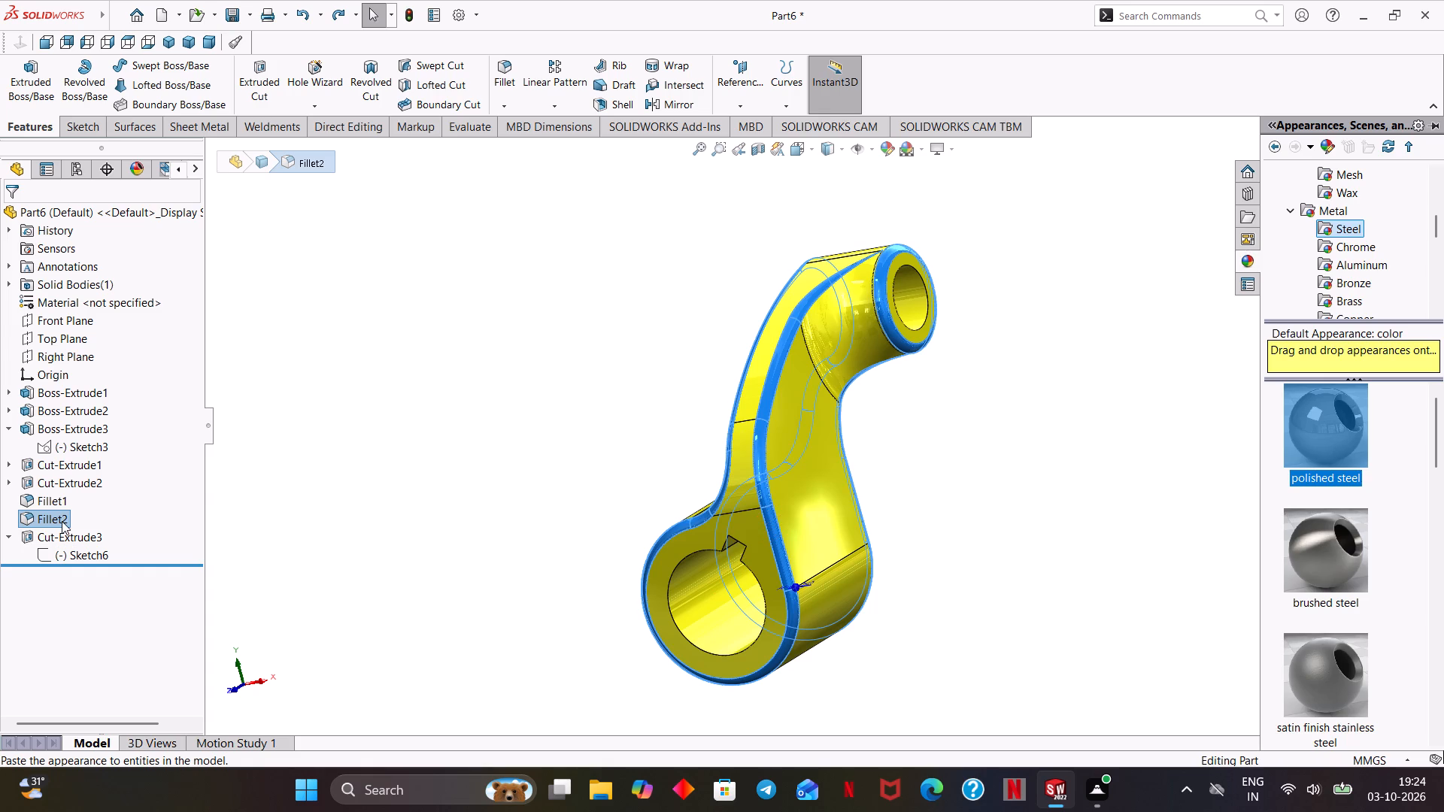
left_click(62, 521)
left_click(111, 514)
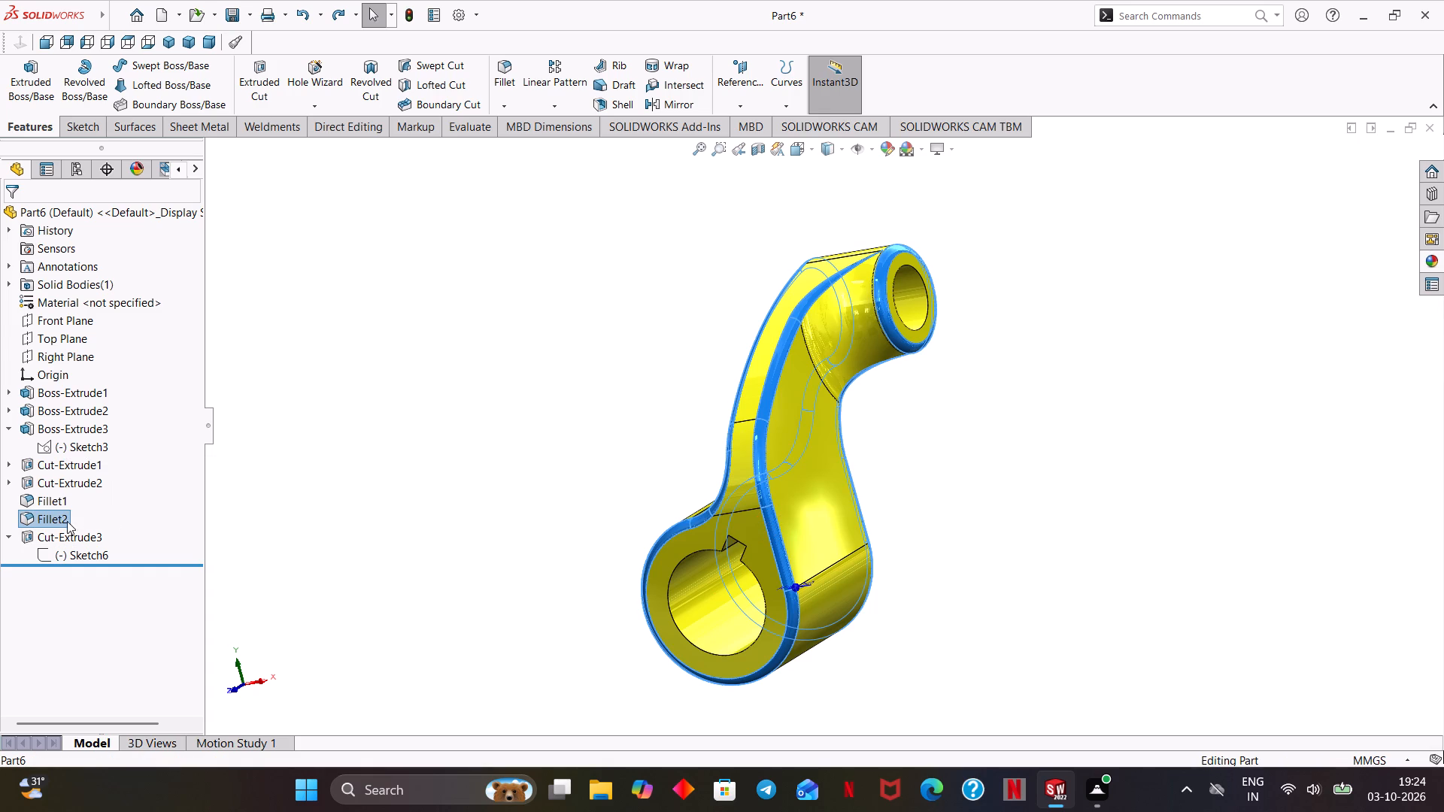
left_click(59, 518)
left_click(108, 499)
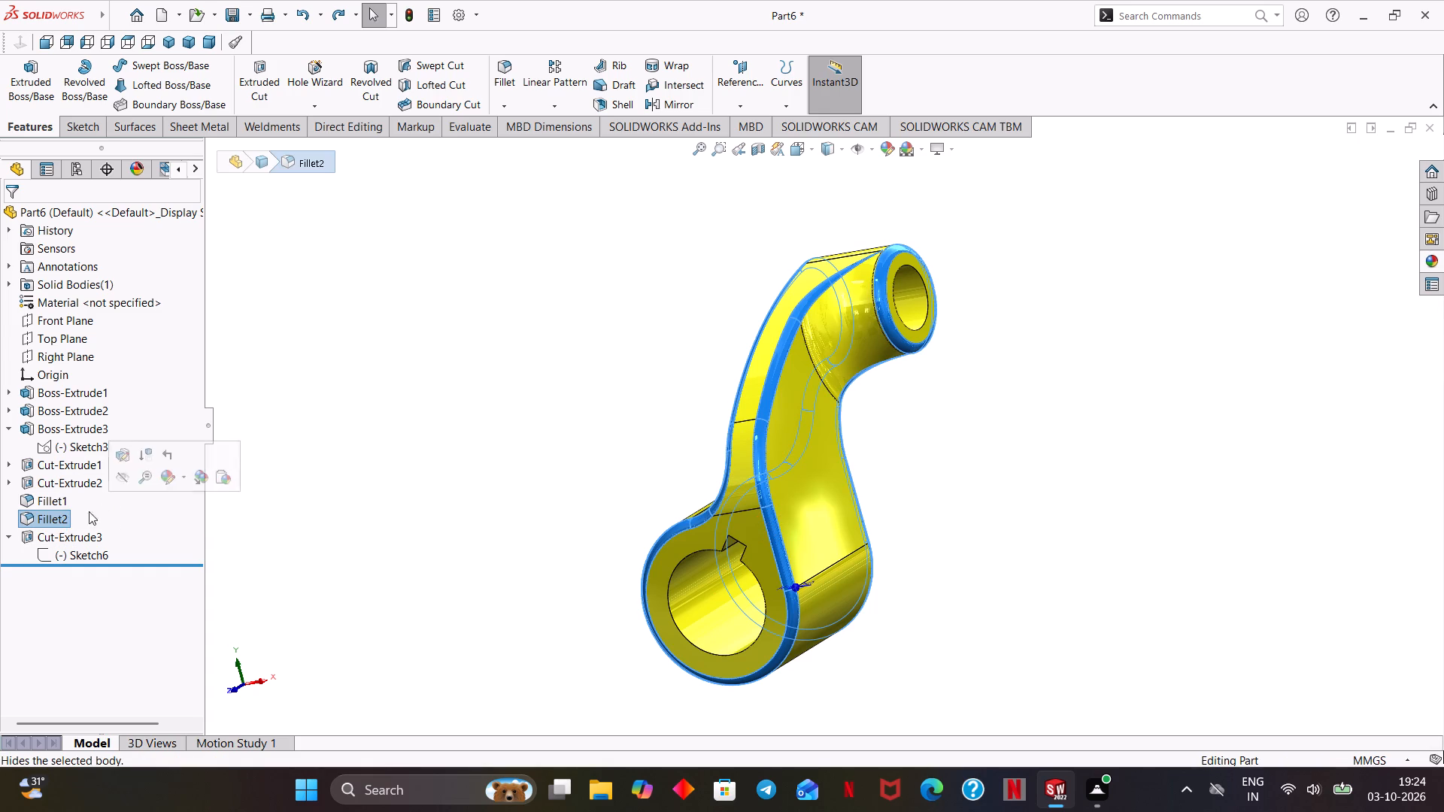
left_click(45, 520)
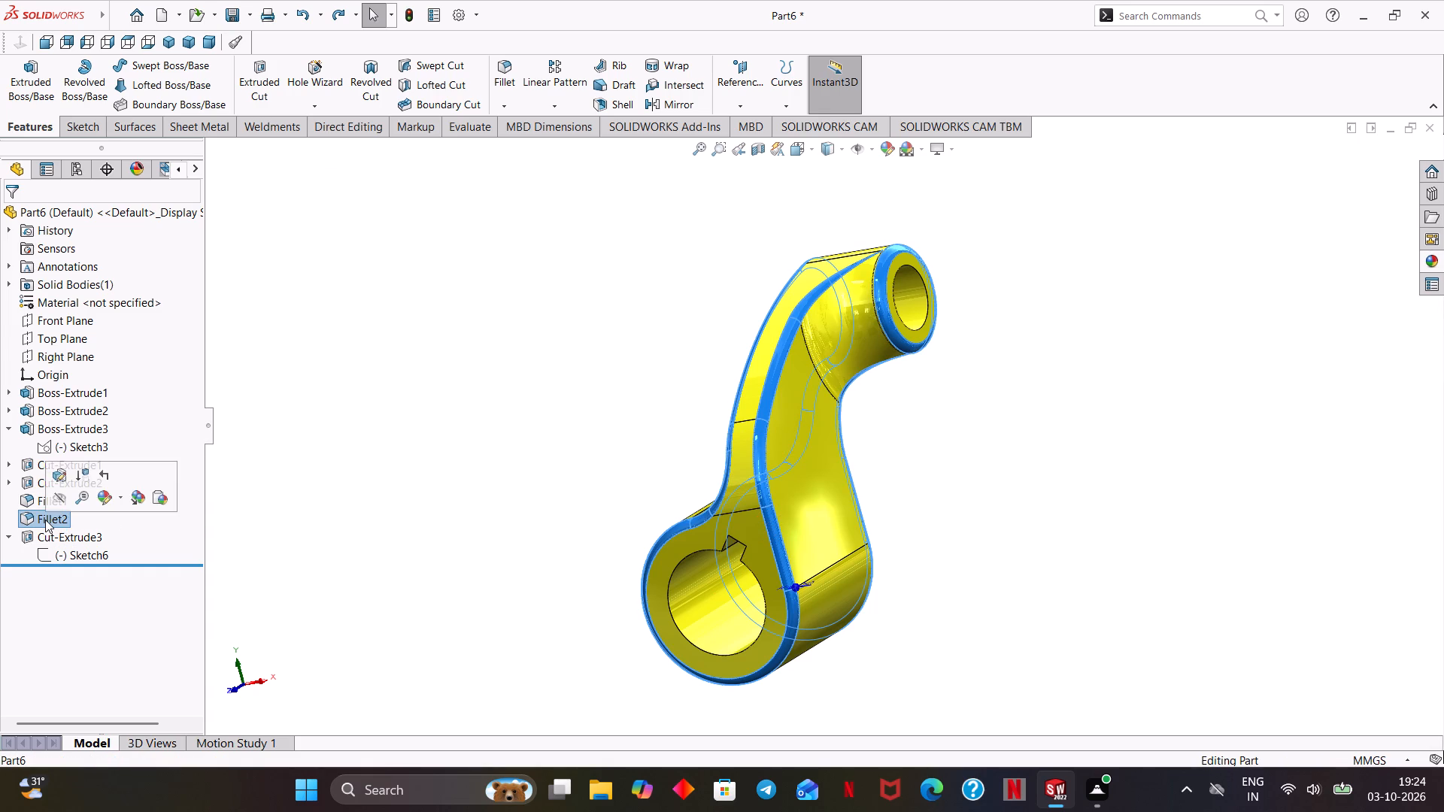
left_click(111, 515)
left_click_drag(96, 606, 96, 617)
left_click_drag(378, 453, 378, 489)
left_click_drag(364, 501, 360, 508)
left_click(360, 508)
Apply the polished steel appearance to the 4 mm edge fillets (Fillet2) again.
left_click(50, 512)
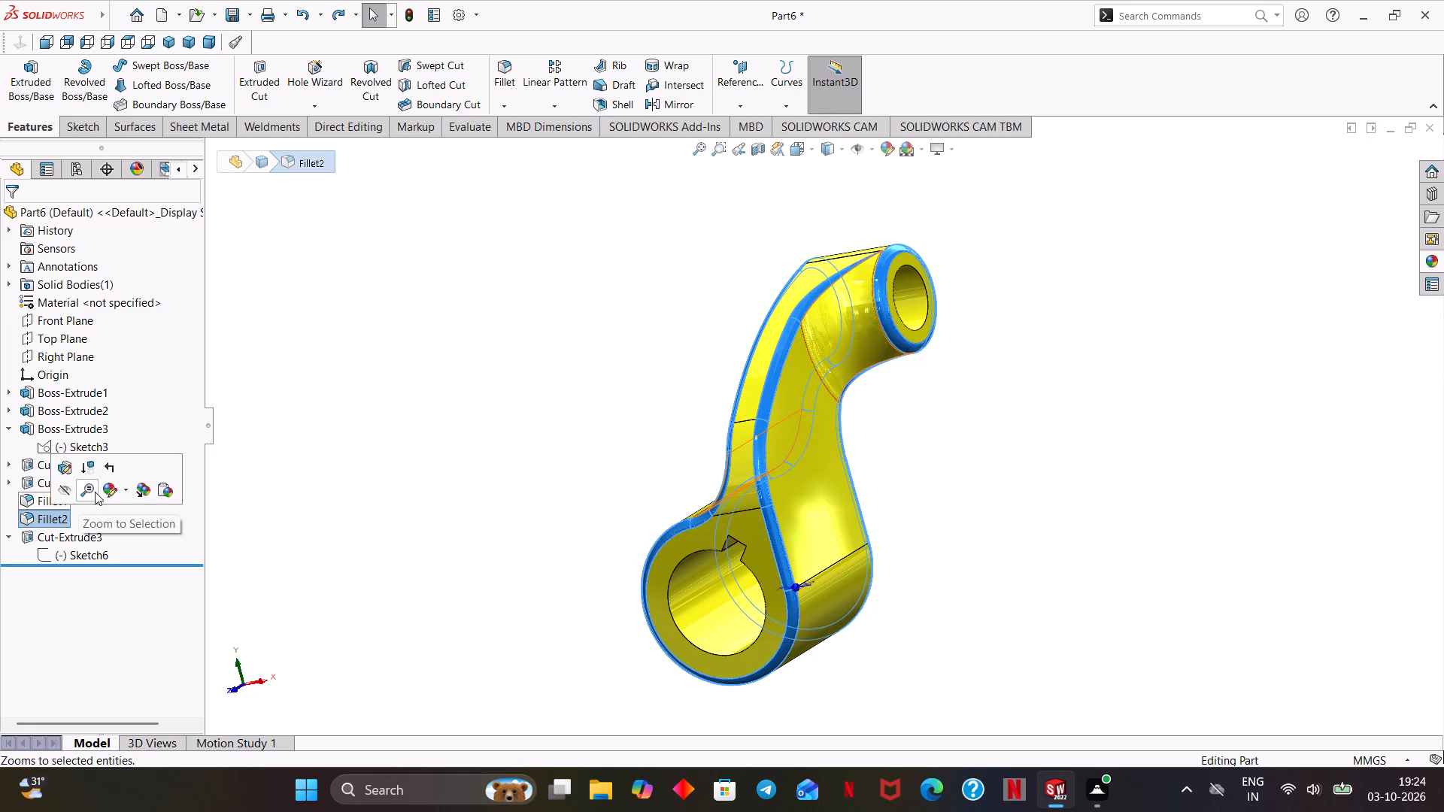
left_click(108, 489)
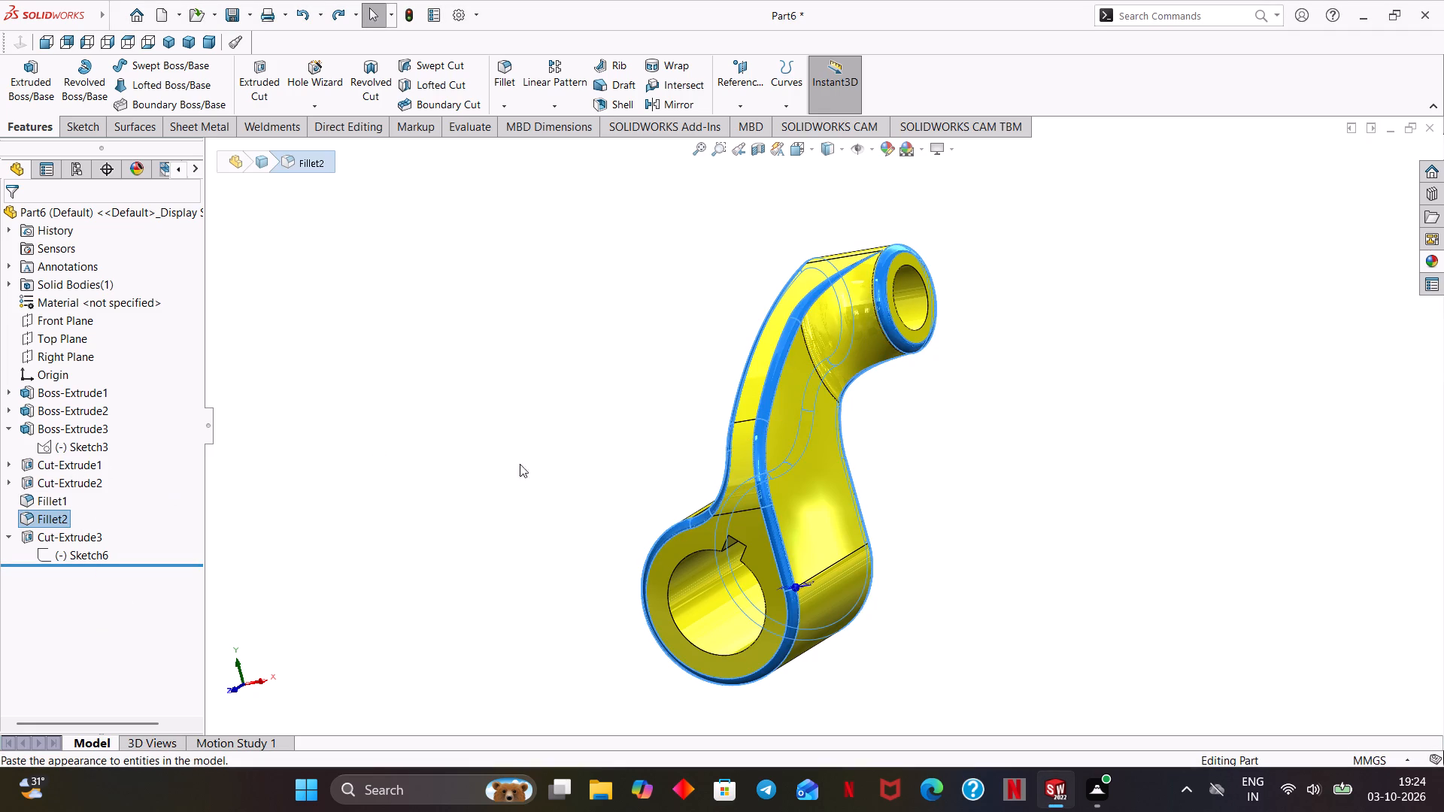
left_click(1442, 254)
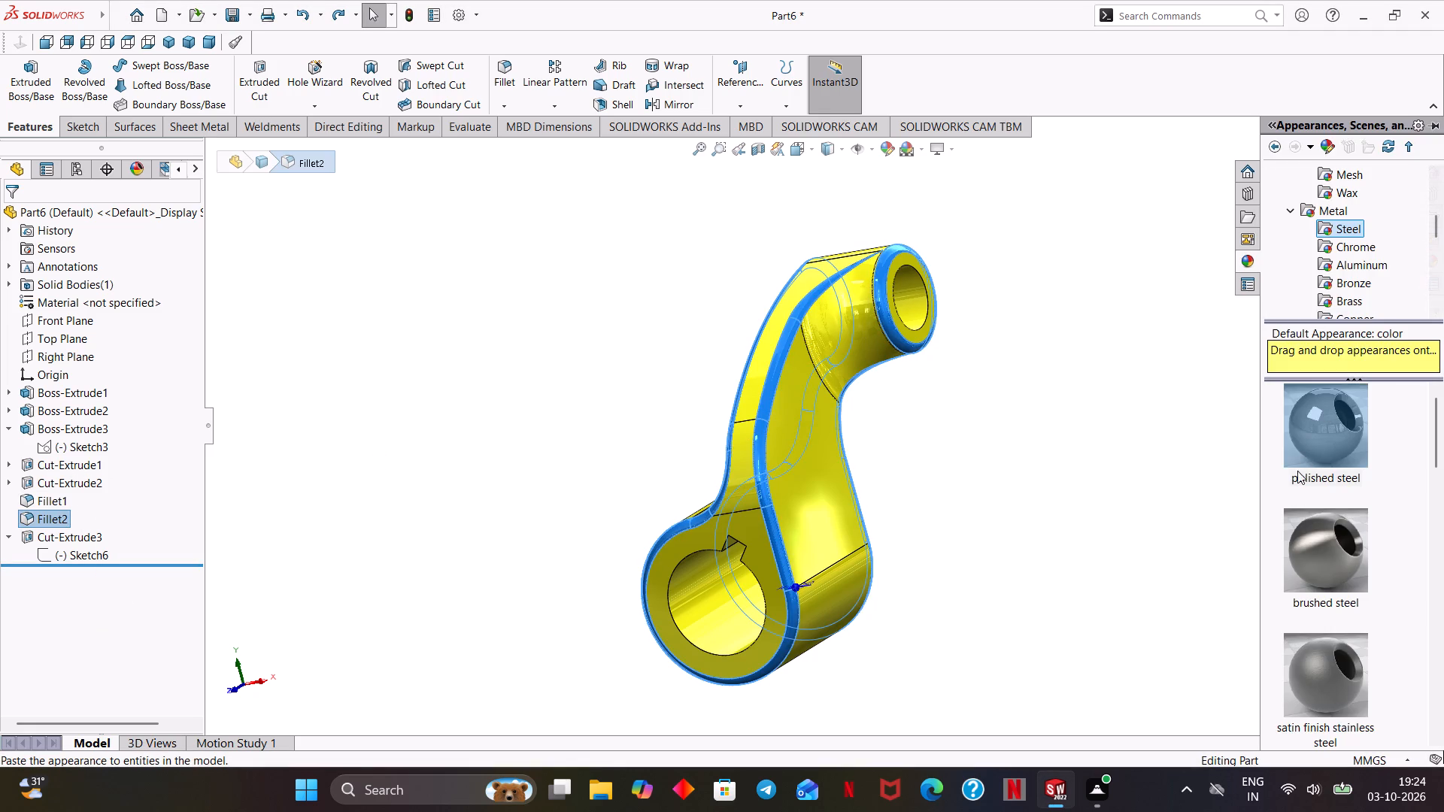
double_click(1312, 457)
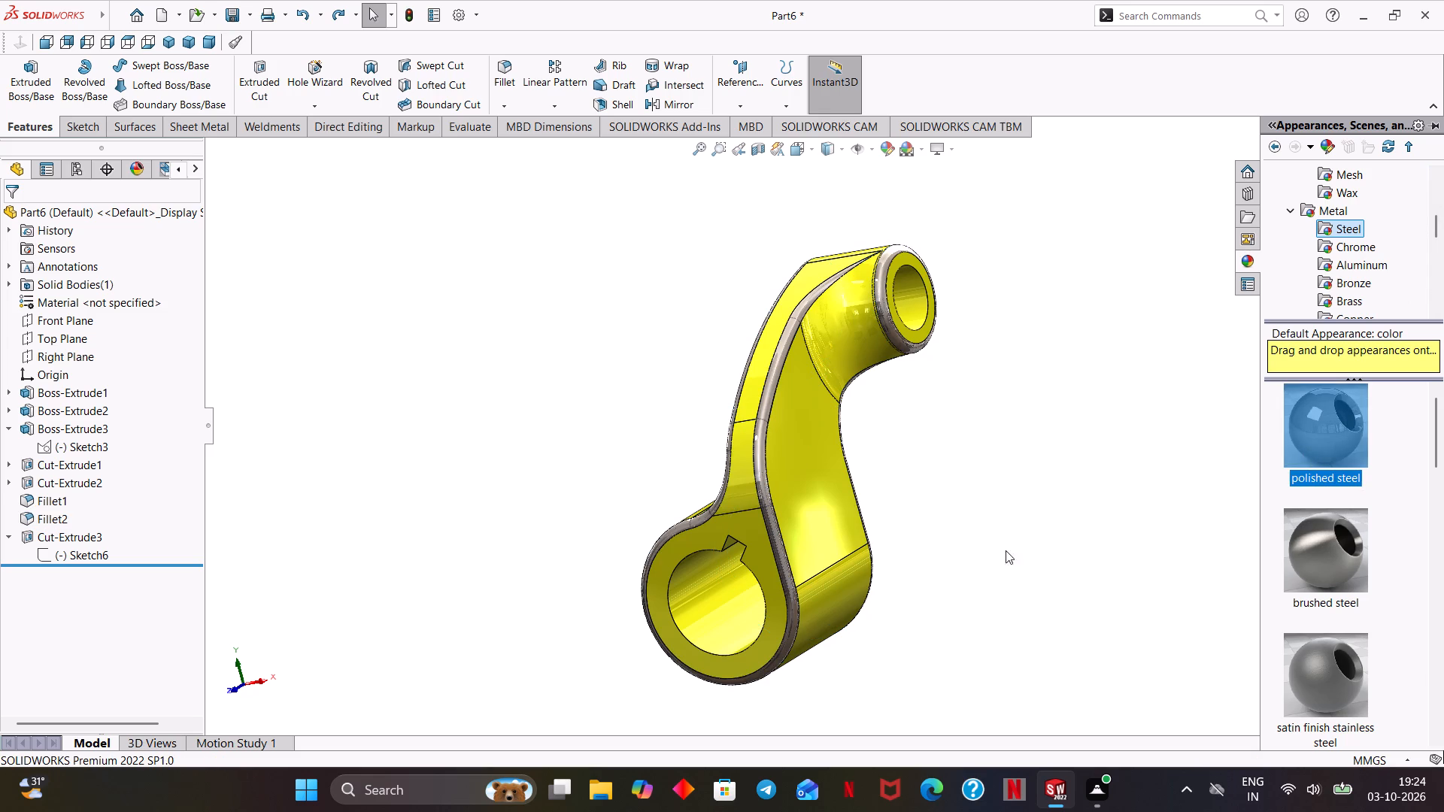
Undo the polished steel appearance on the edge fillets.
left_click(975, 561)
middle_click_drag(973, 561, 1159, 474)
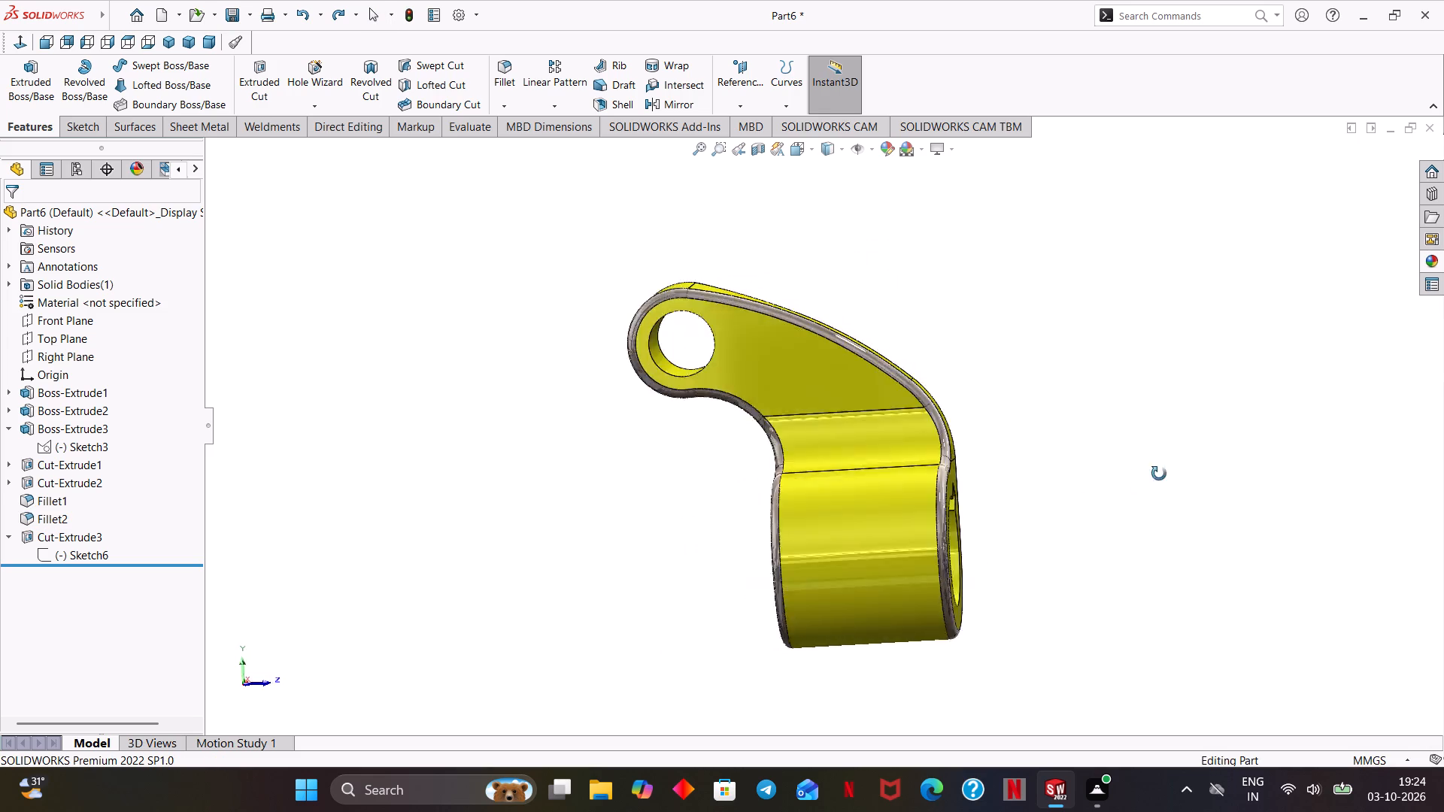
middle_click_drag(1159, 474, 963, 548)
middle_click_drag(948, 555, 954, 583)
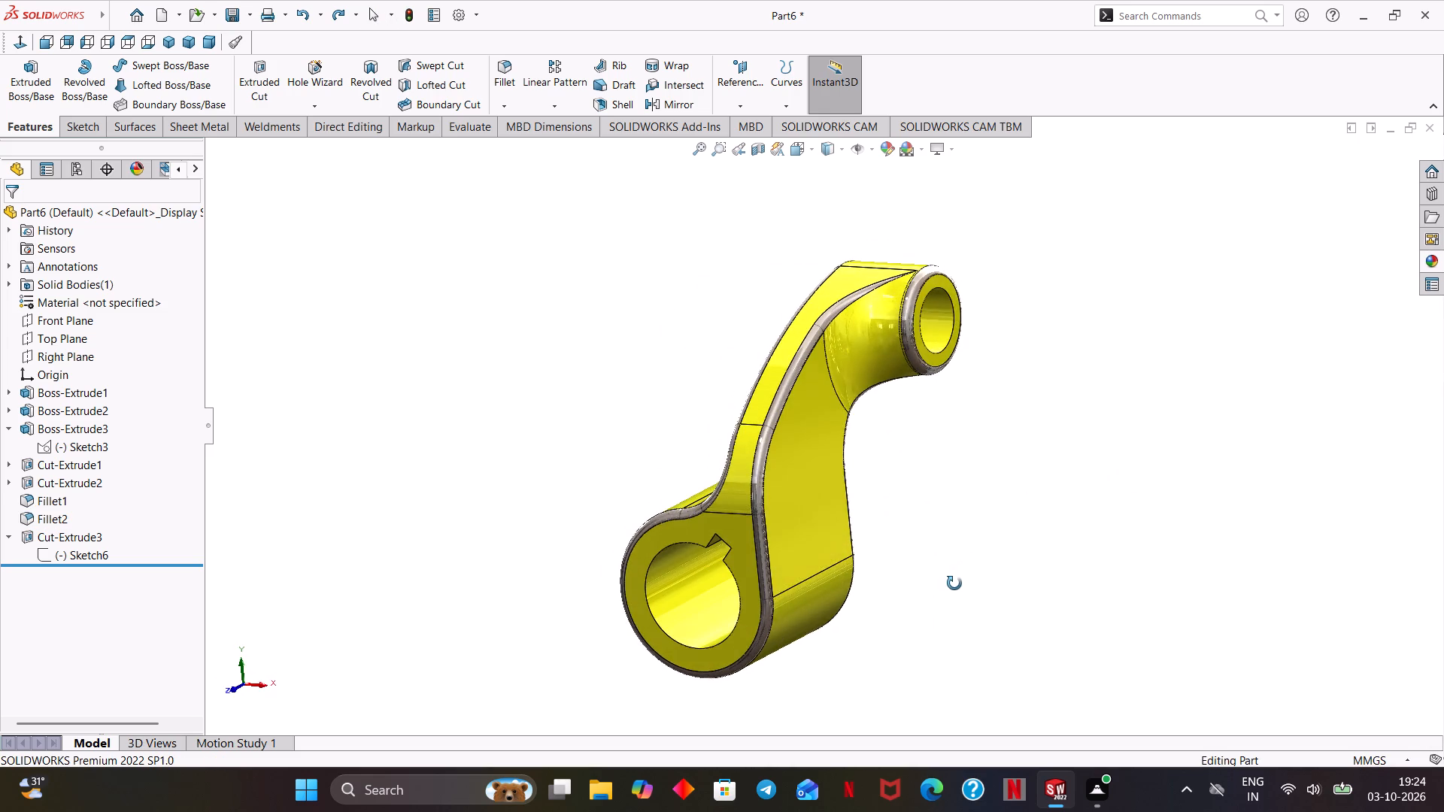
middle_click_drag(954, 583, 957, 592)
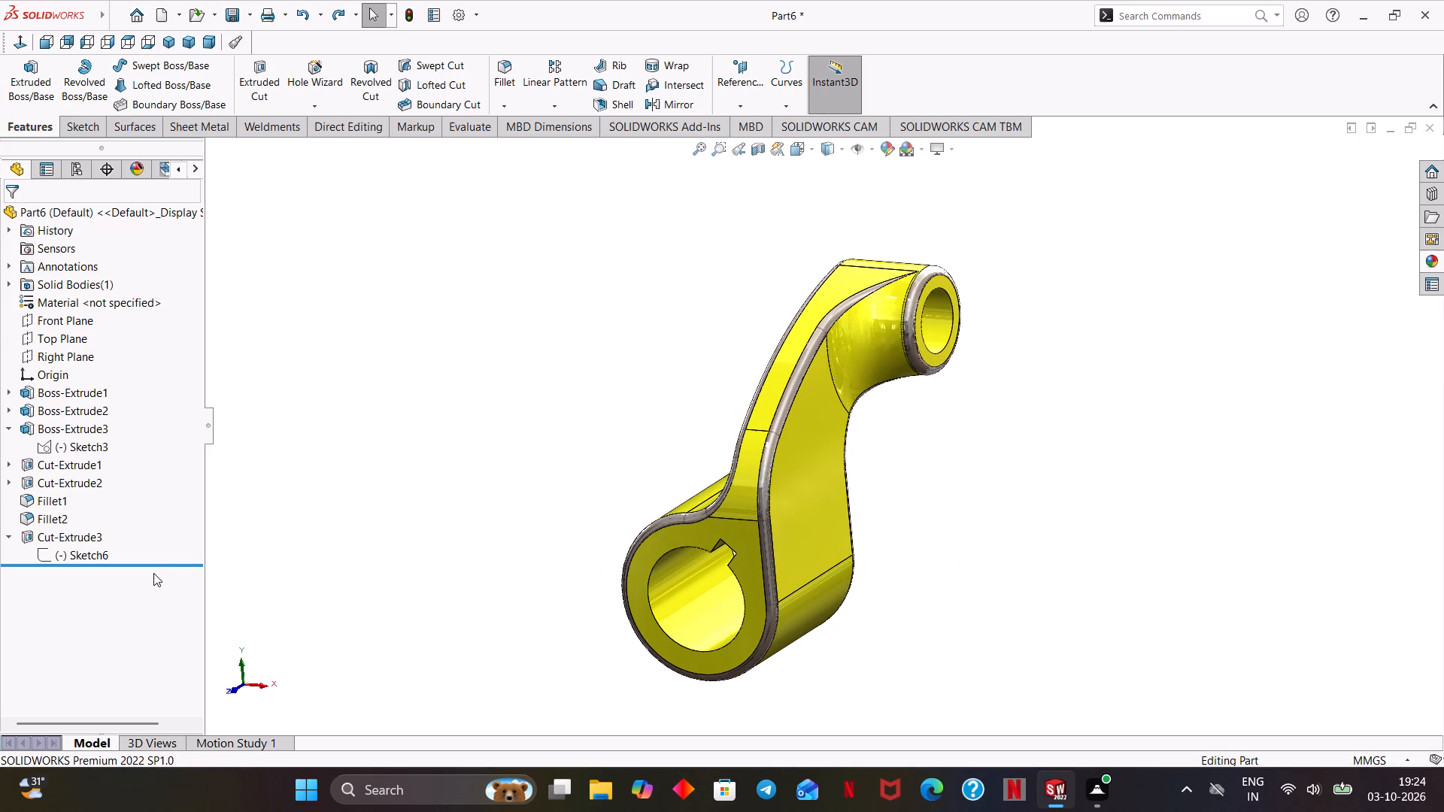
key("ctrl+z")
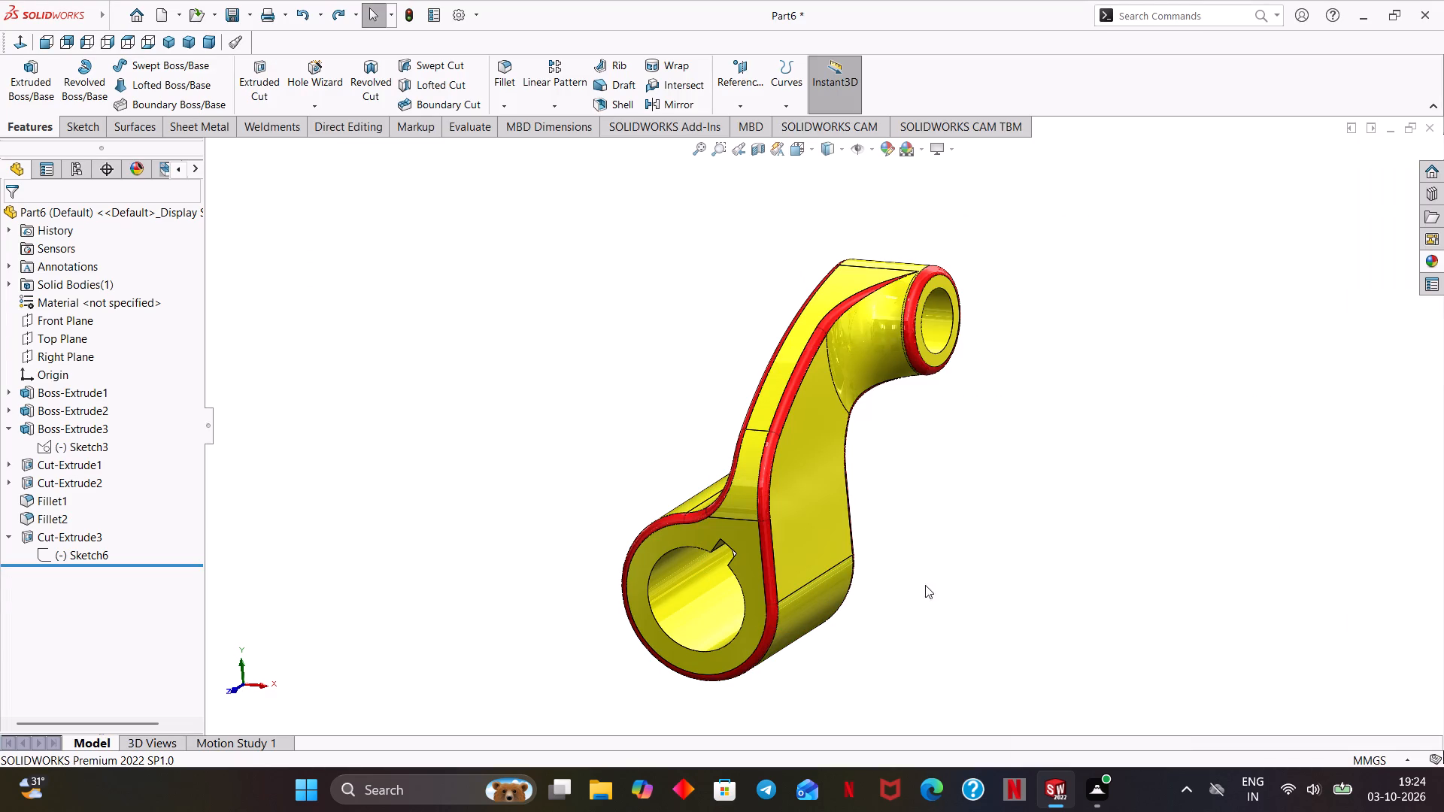
Apply the polished nickel appearance from the Metal > Nickel library to the 4 mm edge fillets (Fillet2).
middle_click_drag(971, 578, 969, 617)
scroll(933, 561, "up", 1)
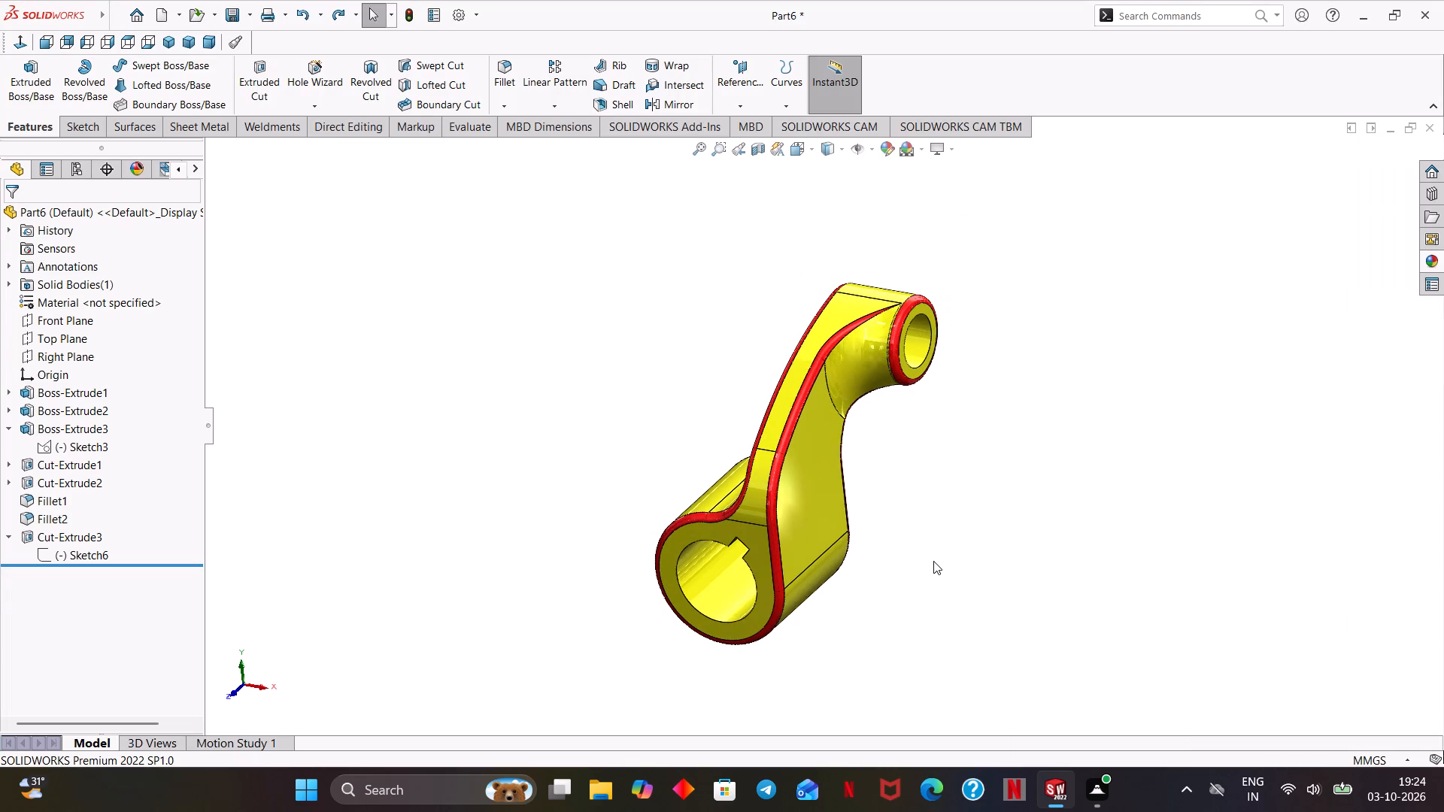
scroll(921, 580, "up", 1)
middle_click_drag(920, 581, 892, 663, "ctrl")
middle_click_drag(890, 650, 900, 614)
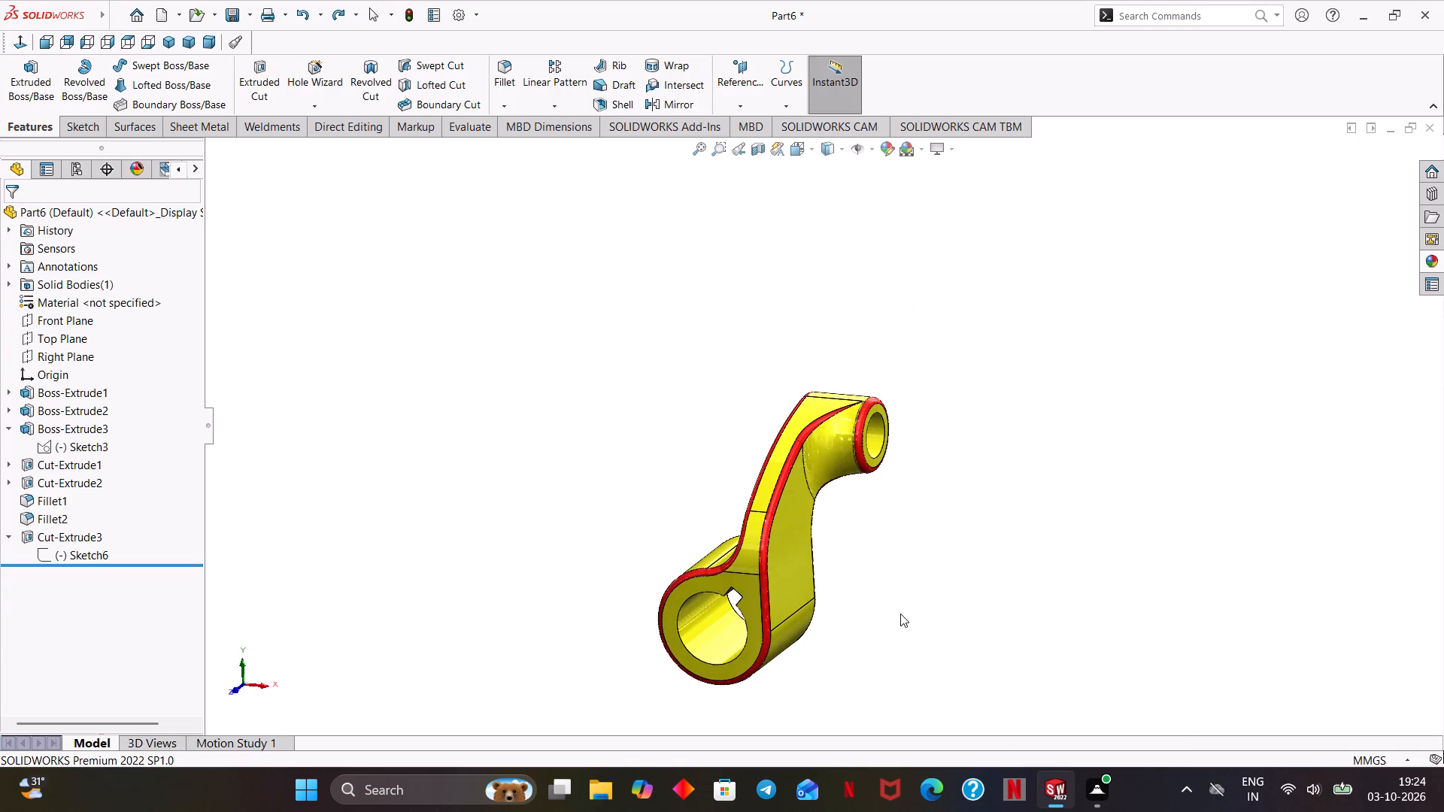
scroll(900, 611, "down", 3)
middle_click_drag(869, 587, 941, 610, "ctrl")
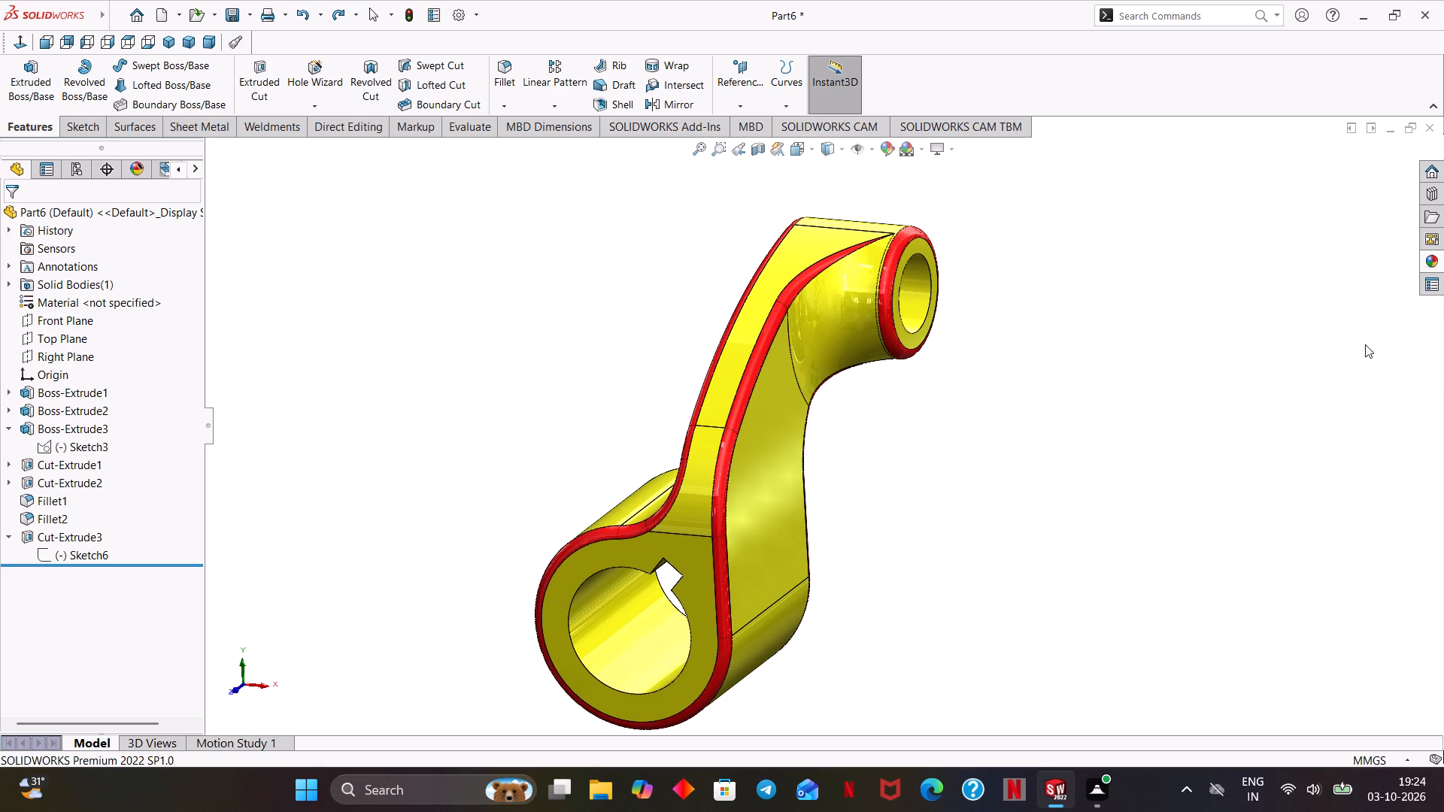
left_click(1430, 259)
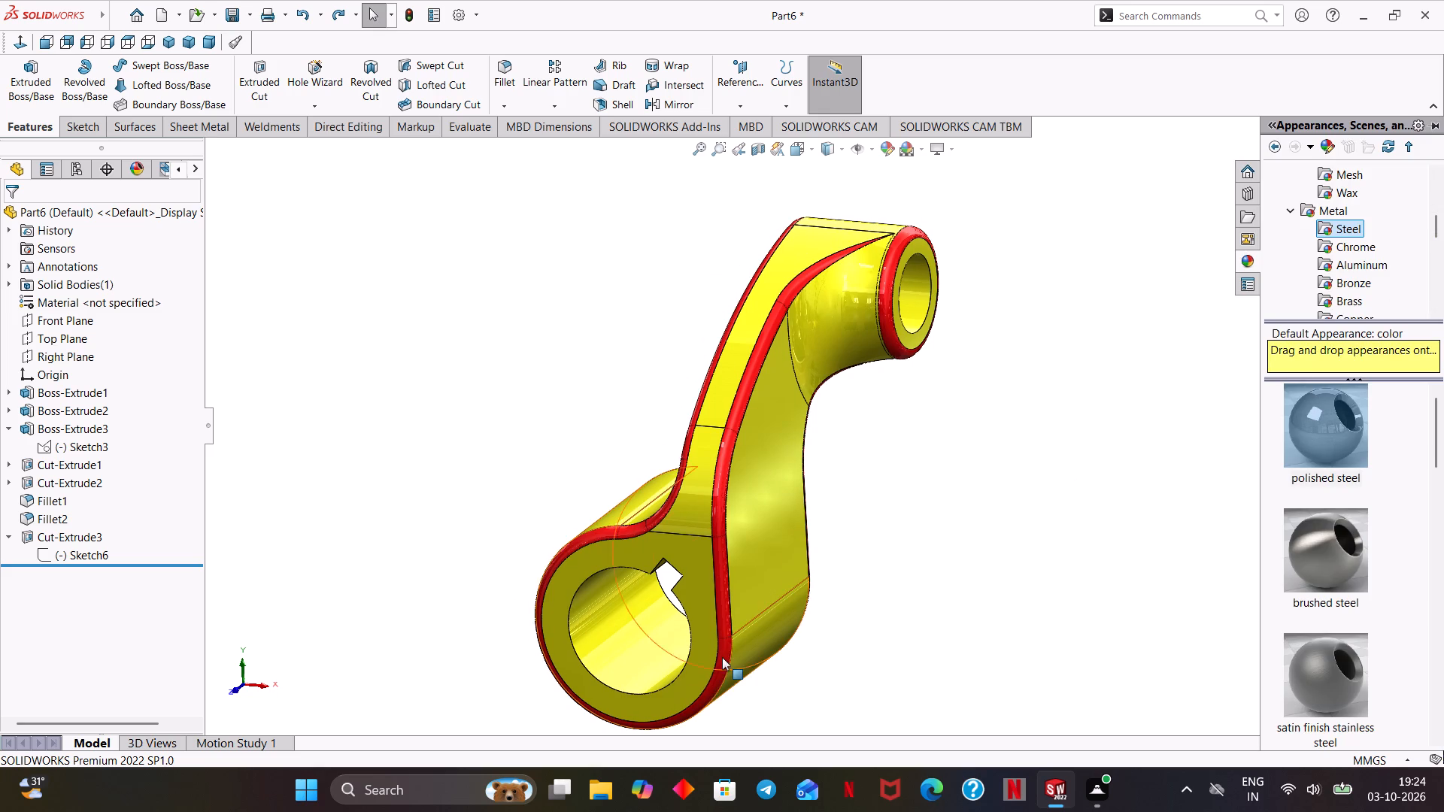
left_click(68, 518)
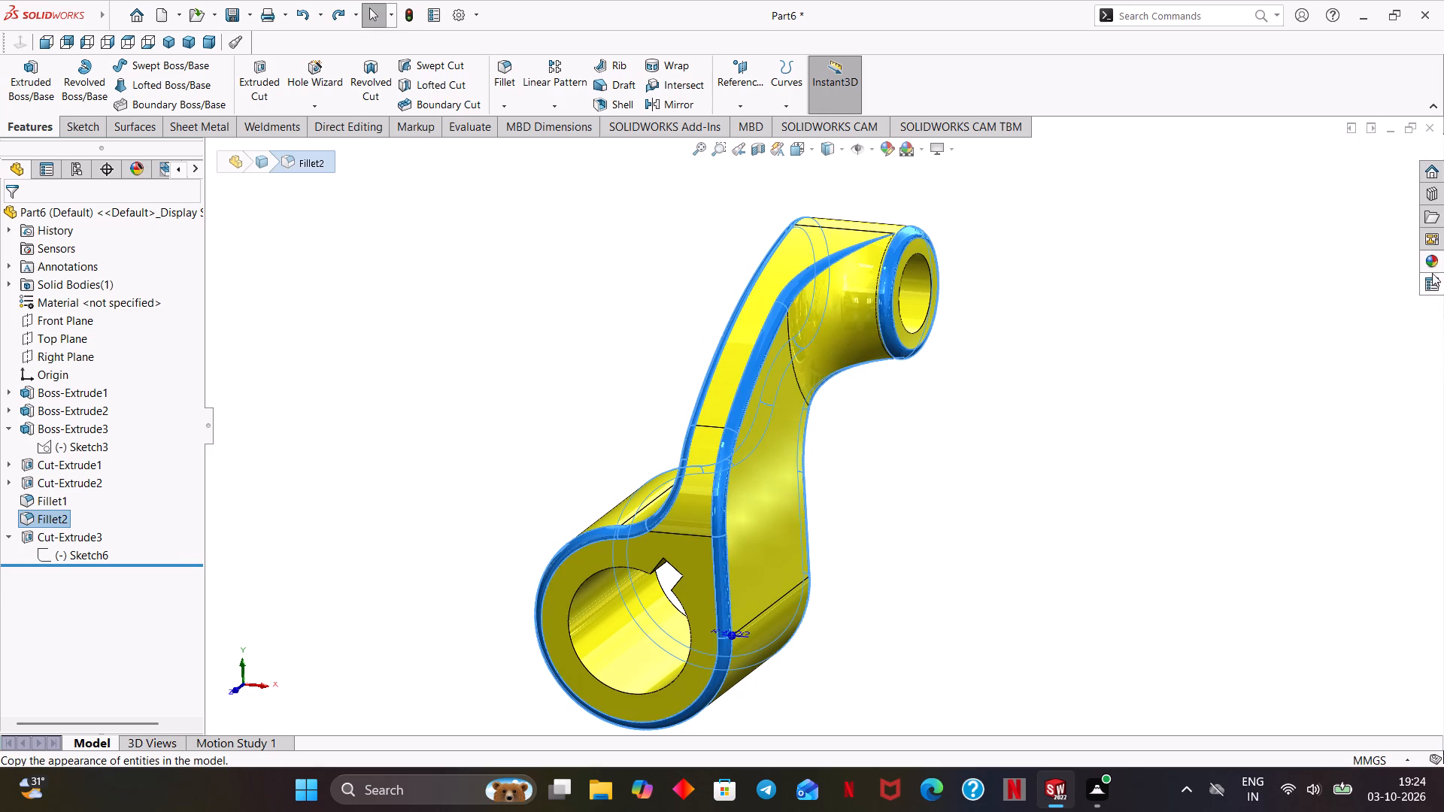
left_click(1430, 262)
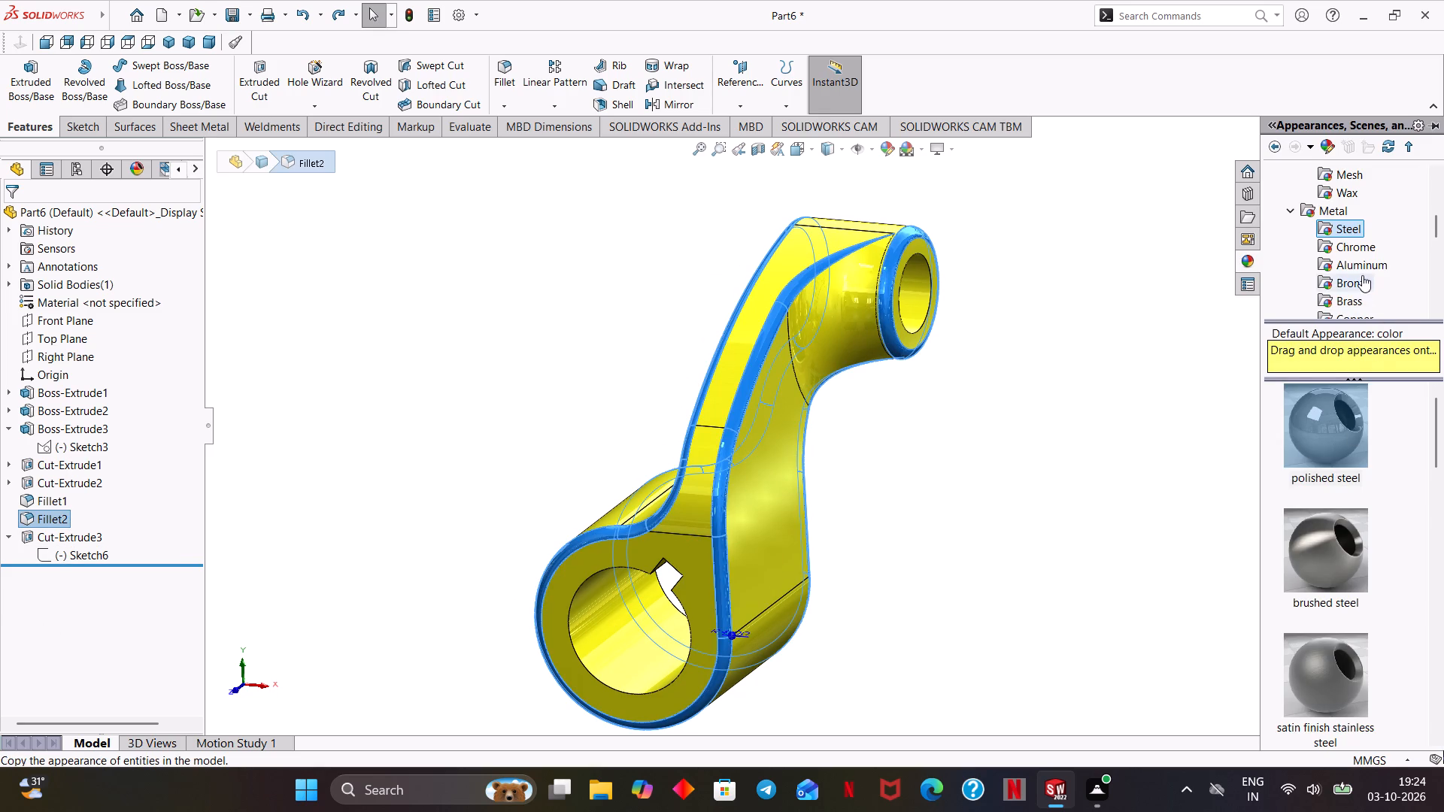
scroll(1362, 275, "down", 2)
left_click(1351, 235)
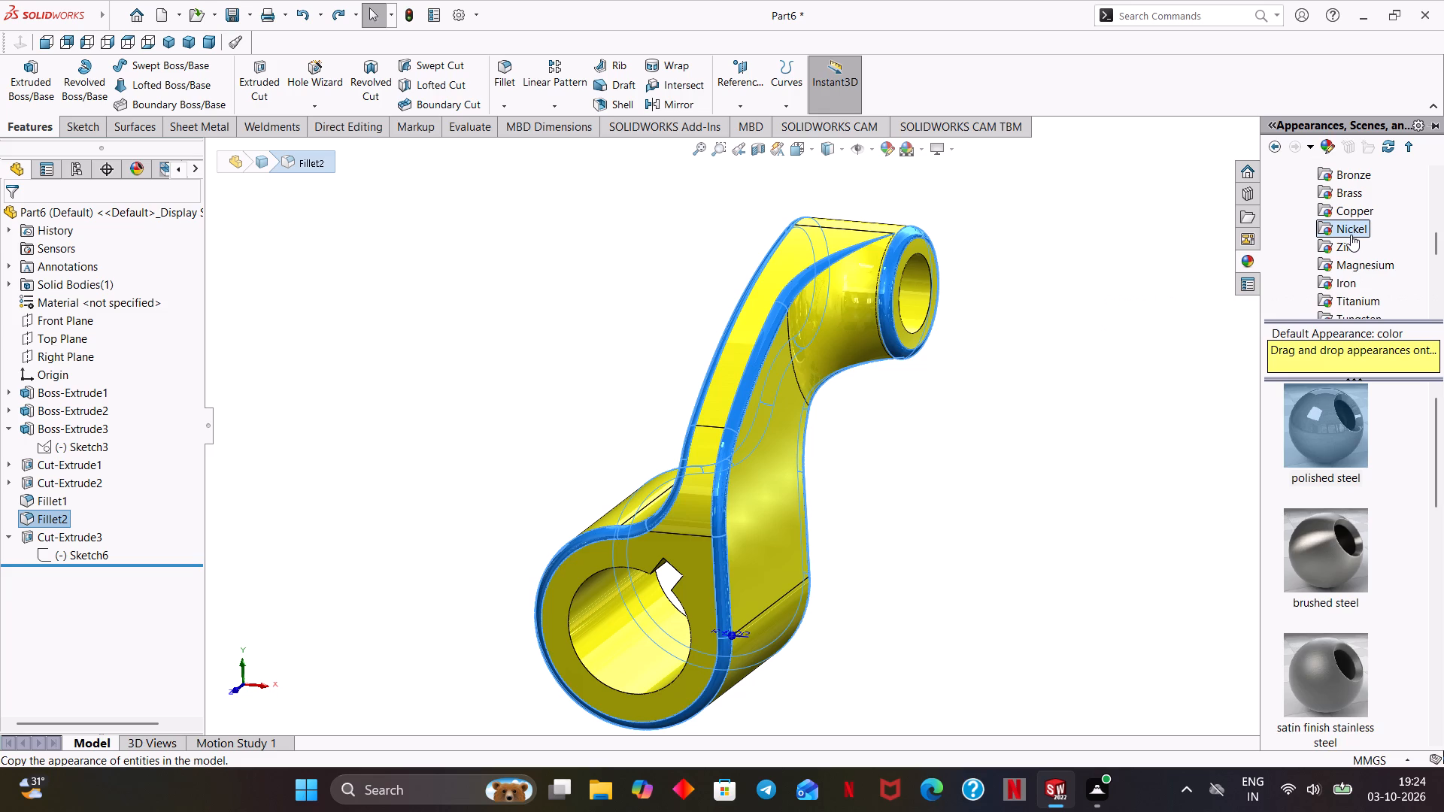
double_click(1312, 412)
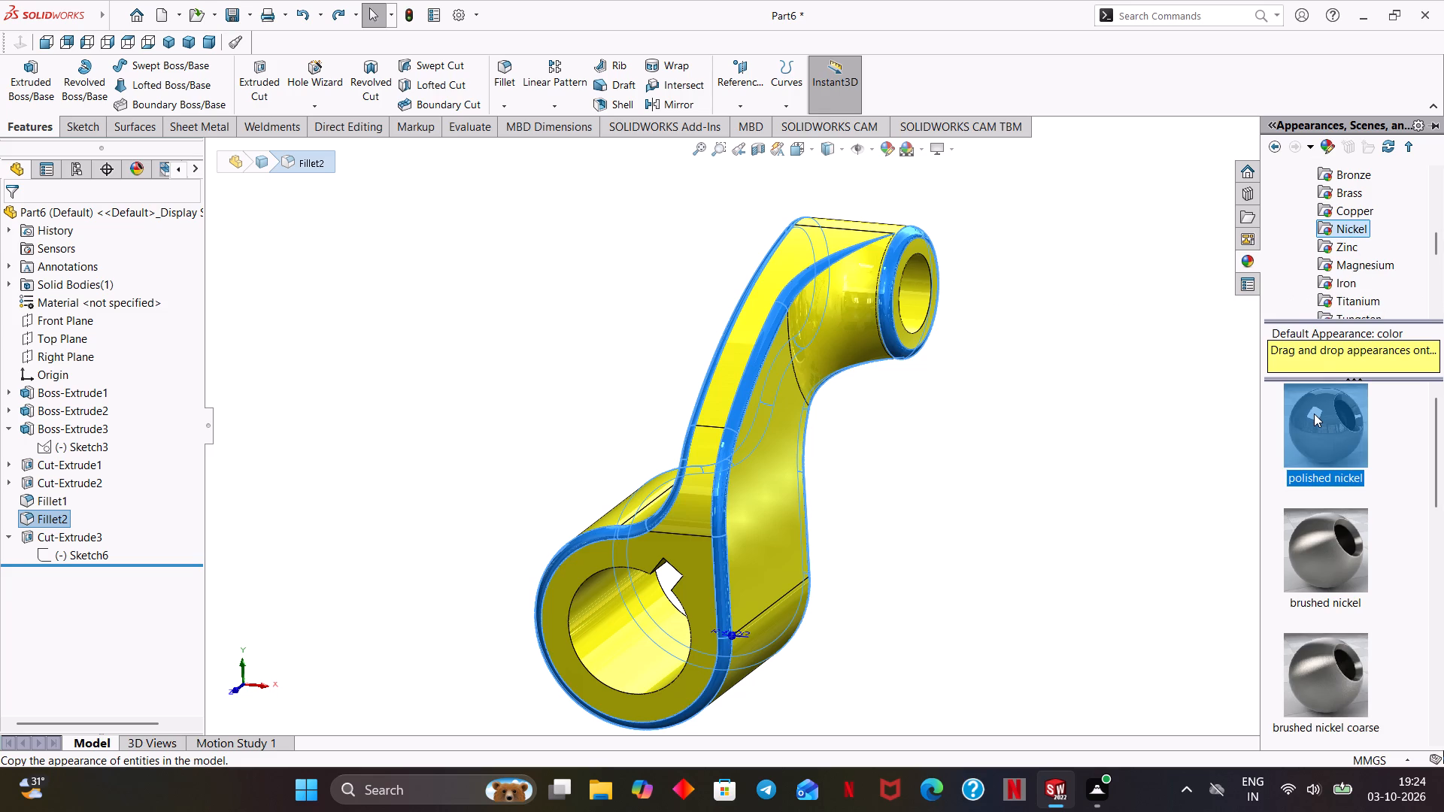
double_click(1314, 414)
left_click(885, 528)
Examine the finished link from the standard front, back, left, right, top and bottom views and in isometric, dimetric and trimetric orientation.
middle_click_drag(883, 525, 779, 495)
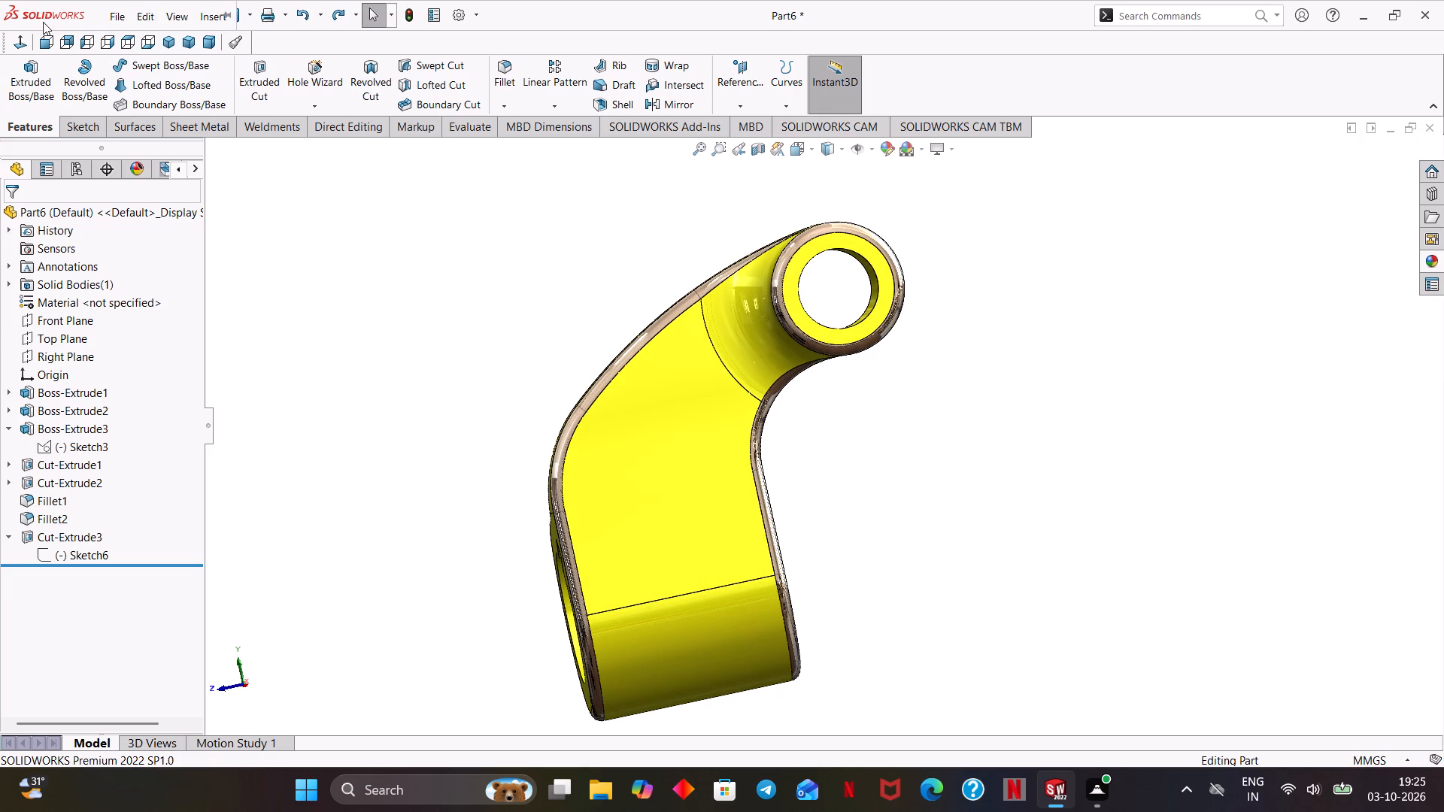
left_click(22, 40)
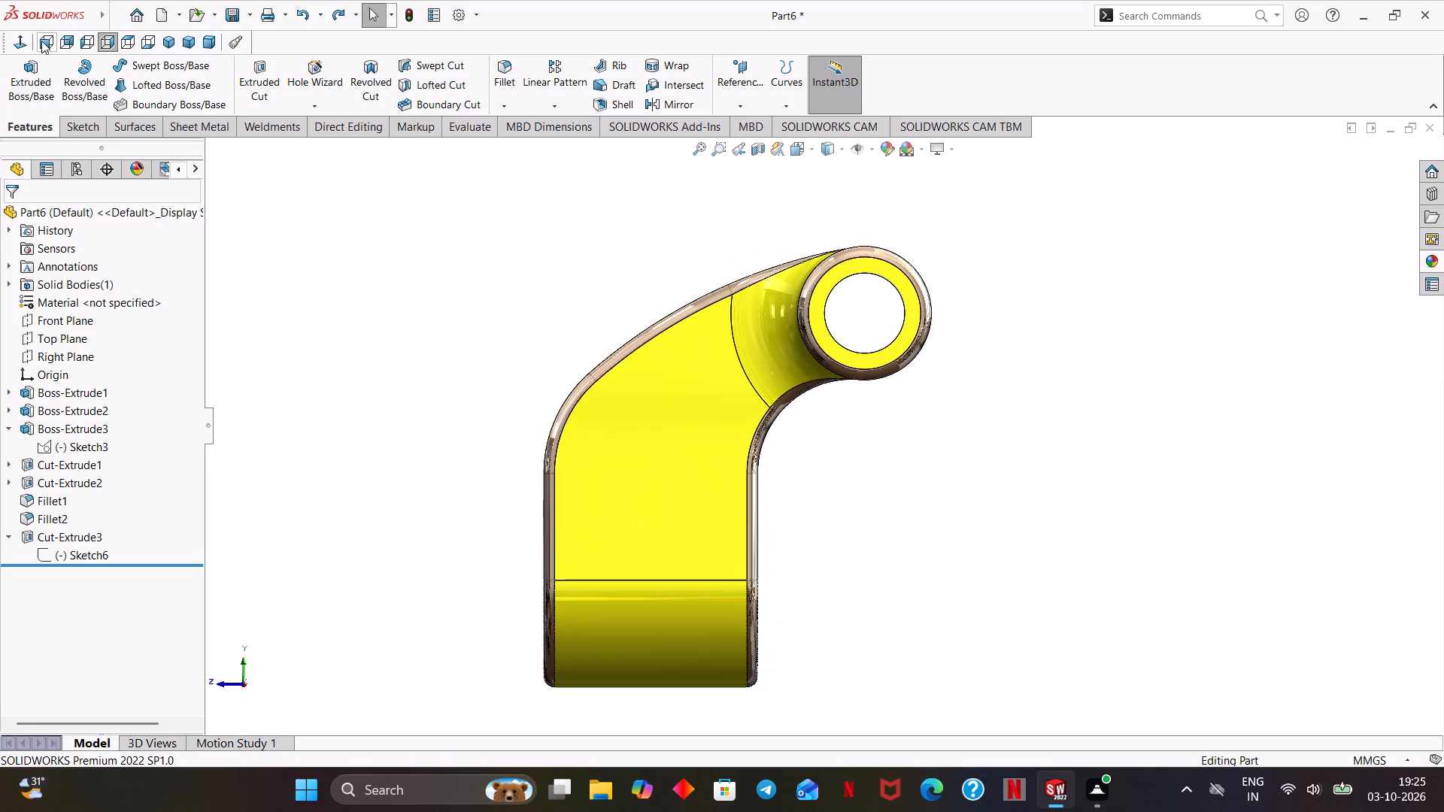
left_click(47, 39)
left_click(68, 43)
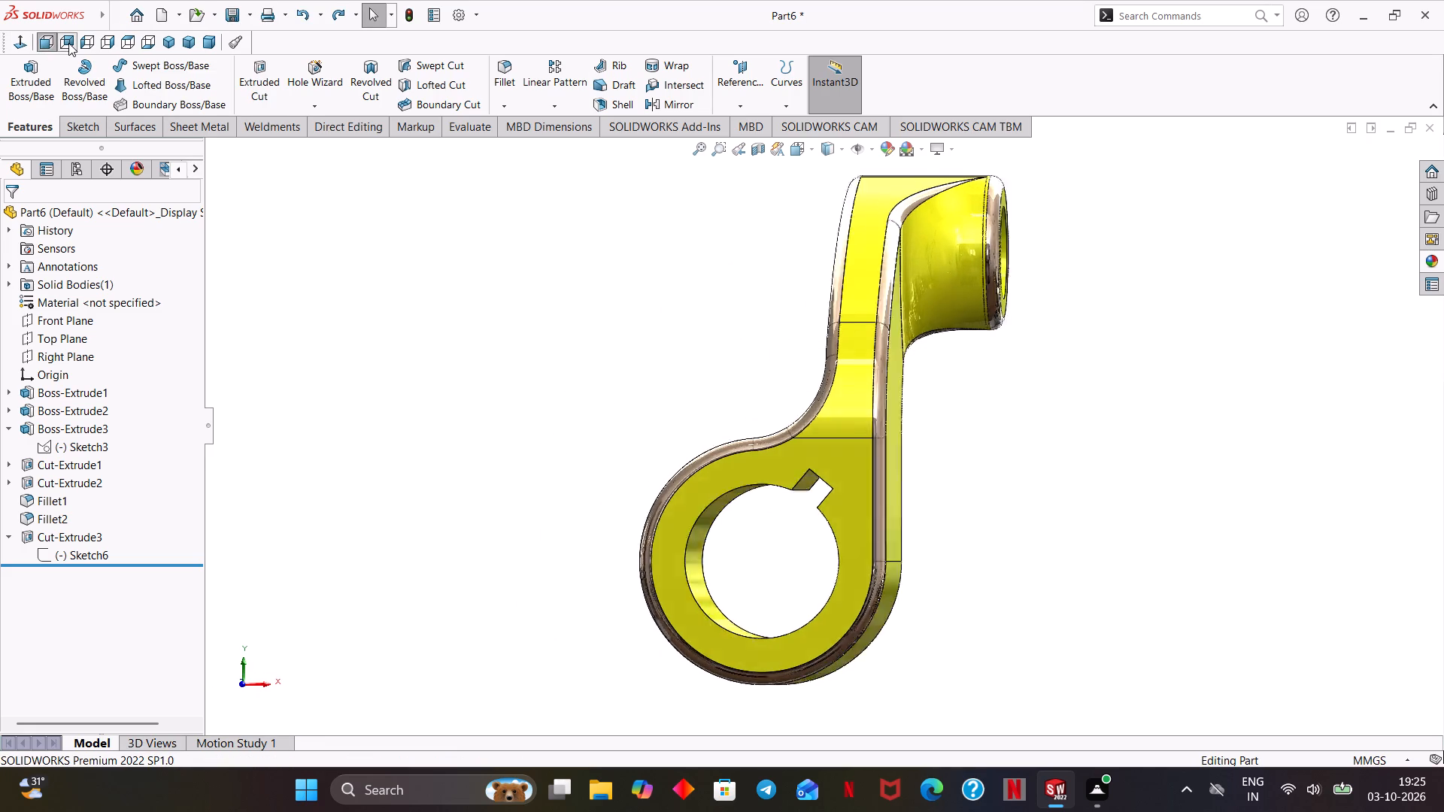
left_click(93, 43)
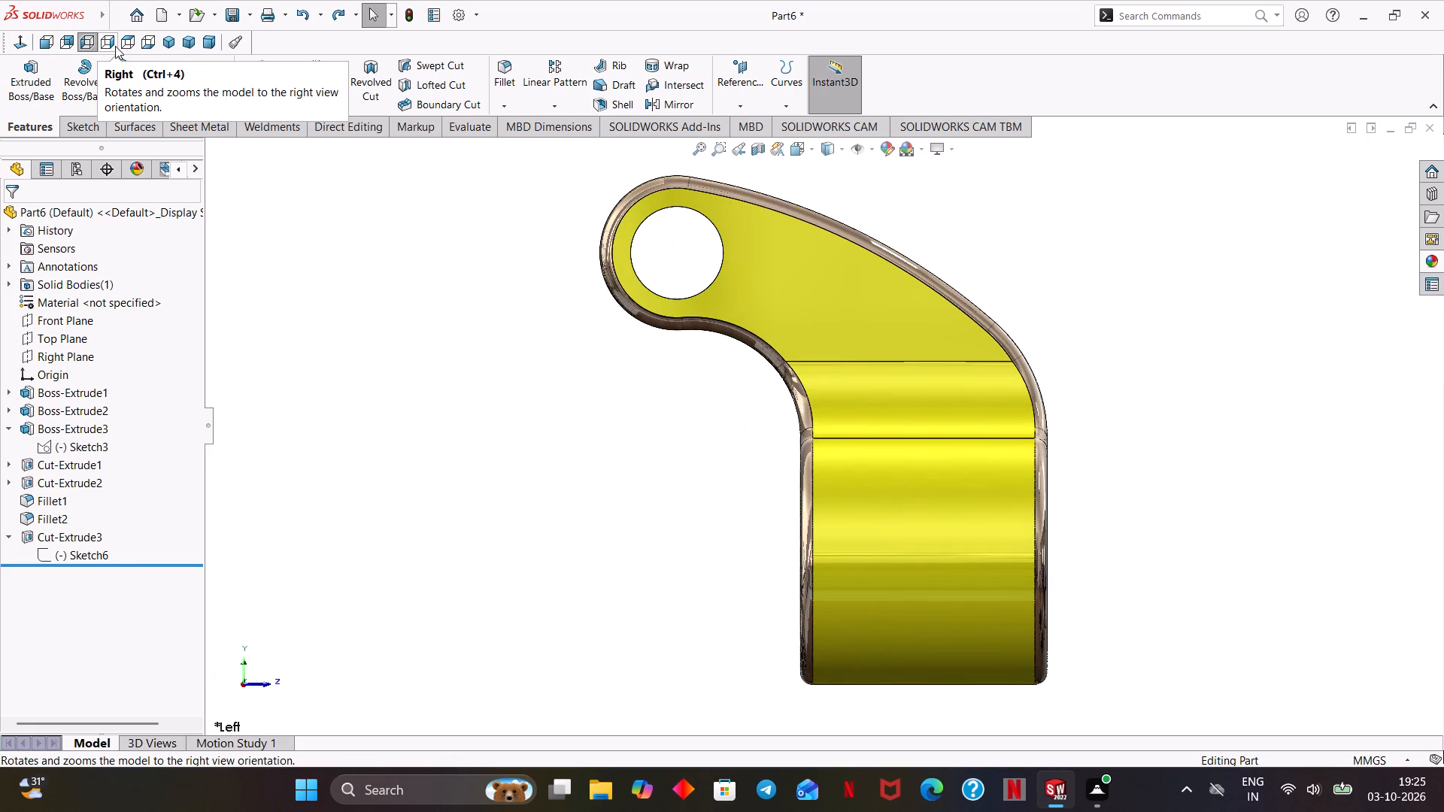
left_click(115, 46)
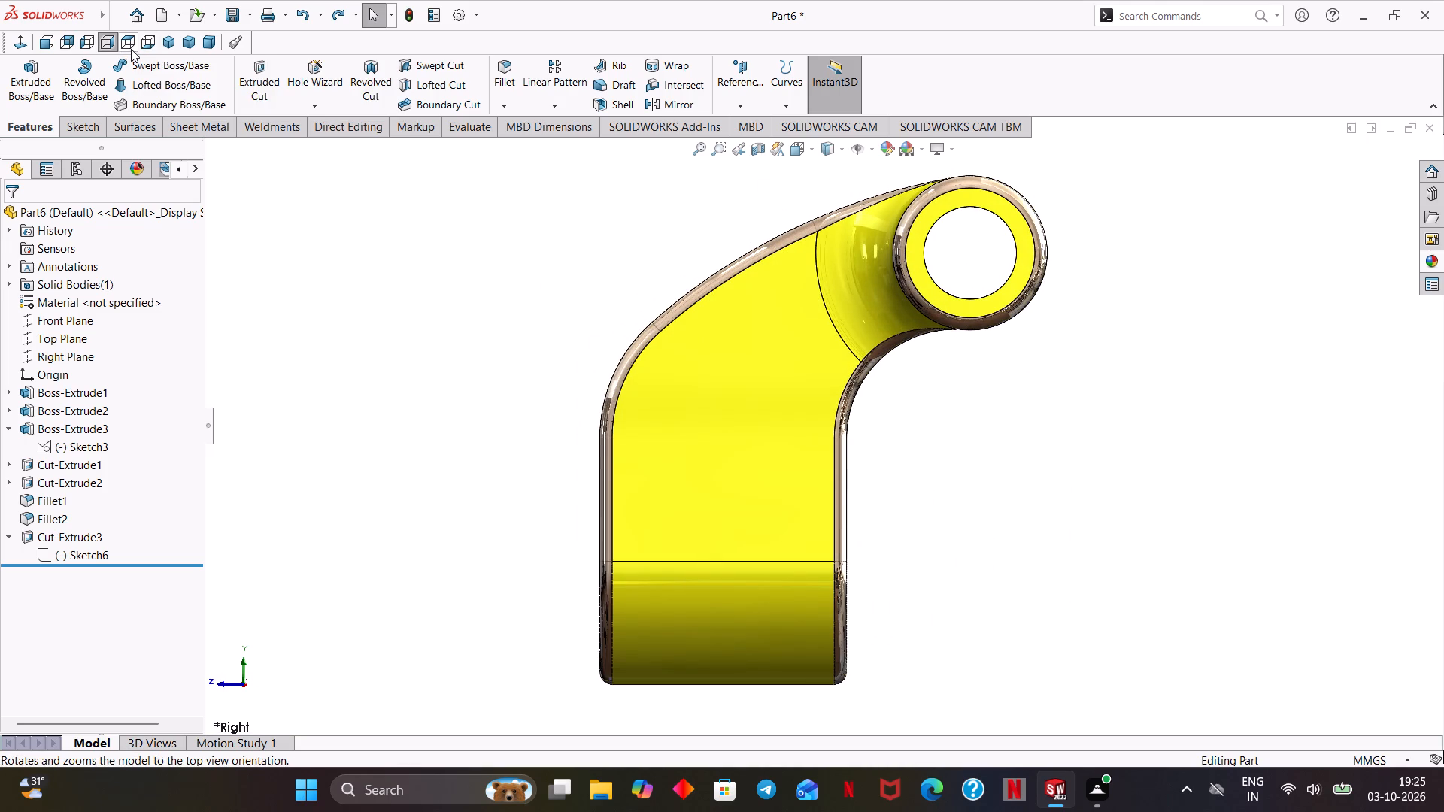
left_click(129, 50)
left_click(146, 40)
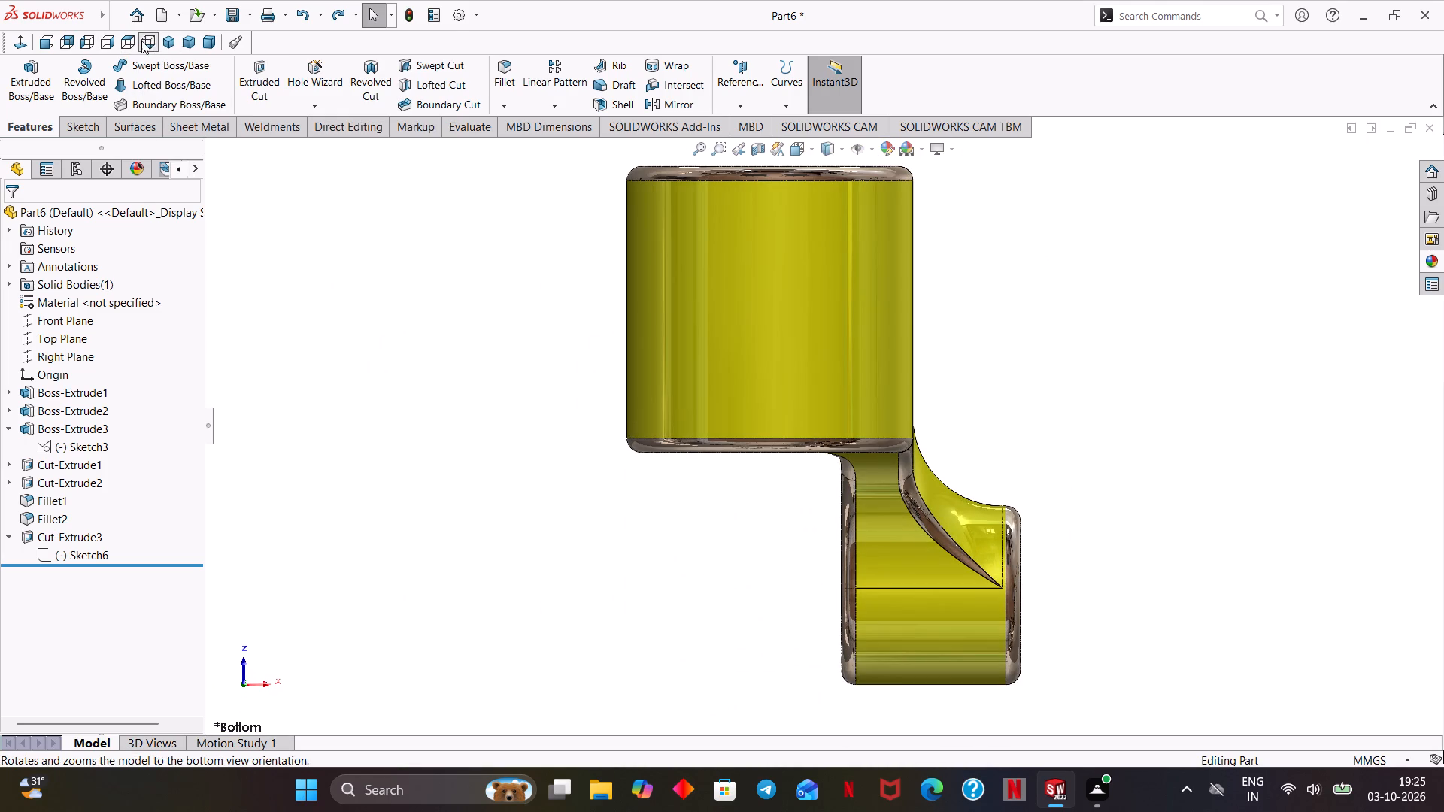
left_click(165, 36)
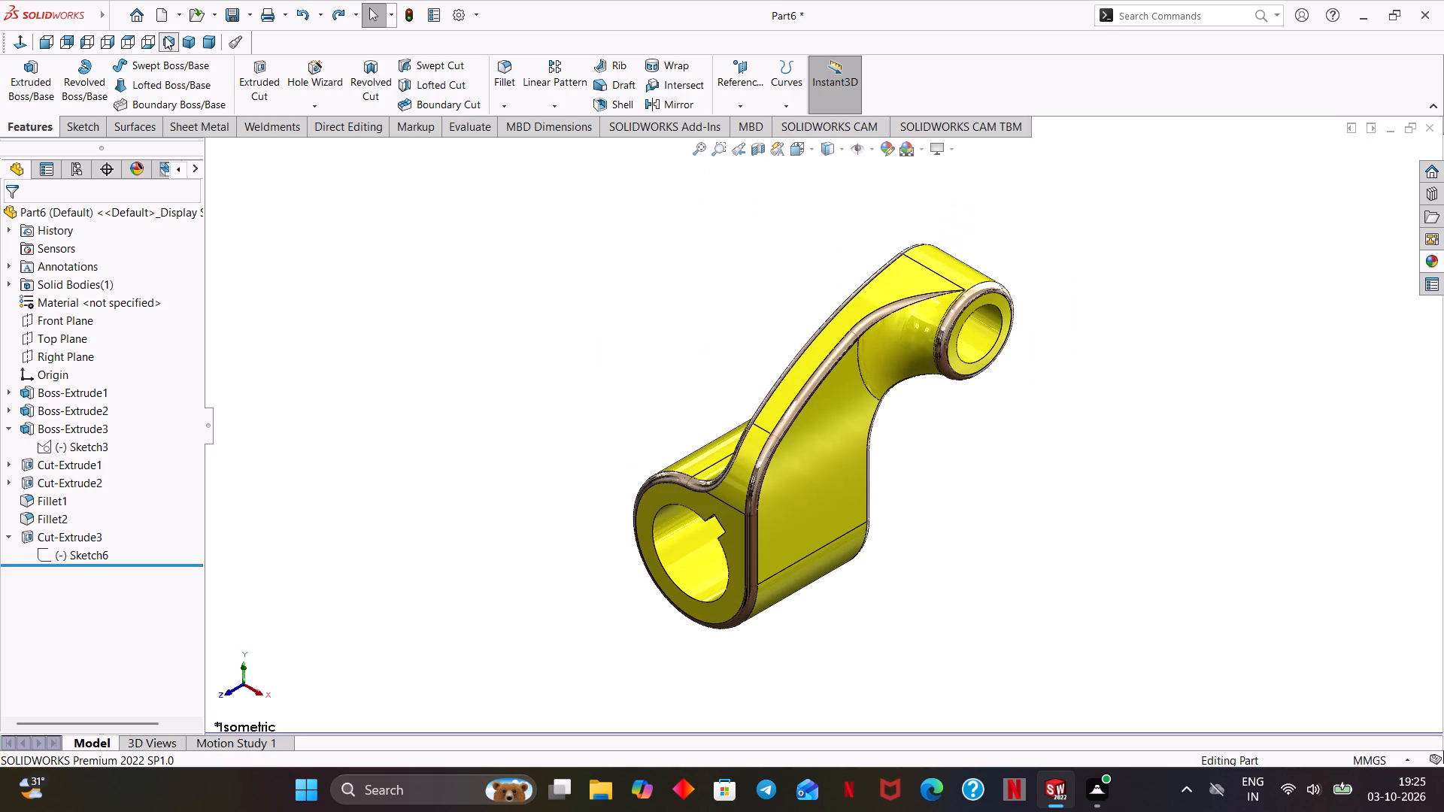
left_click(206, 40)
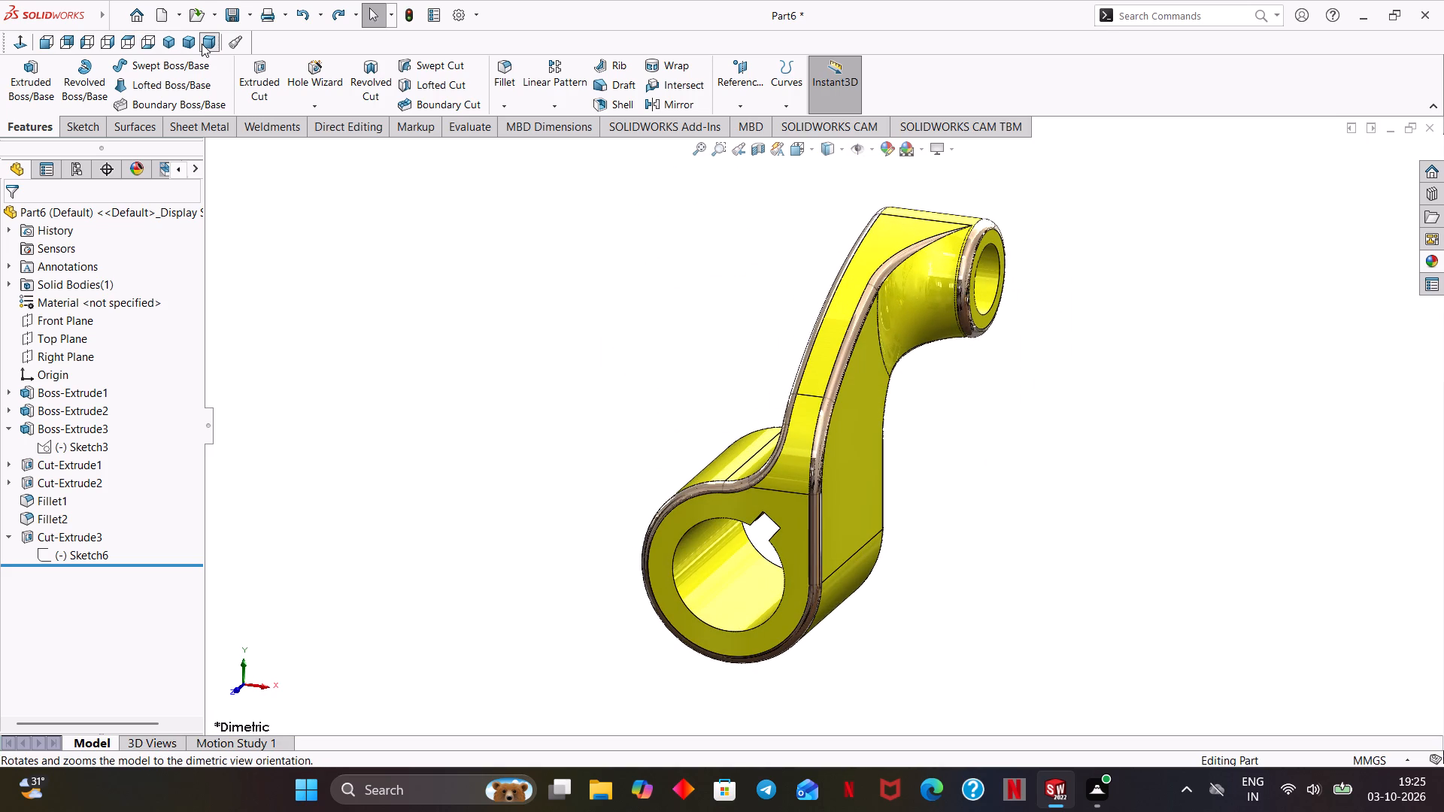
left_click(190, 38)
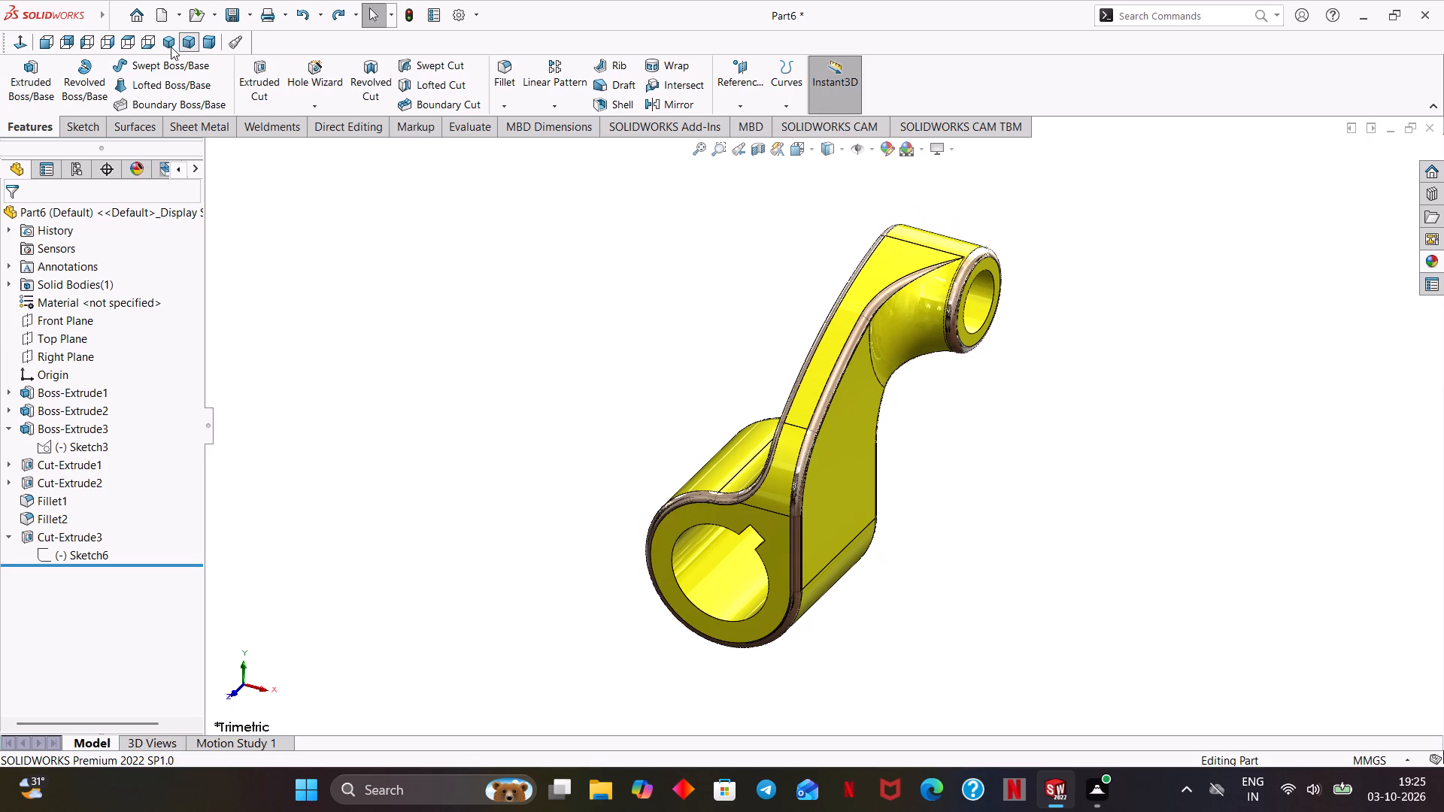
left_click(169, 47)
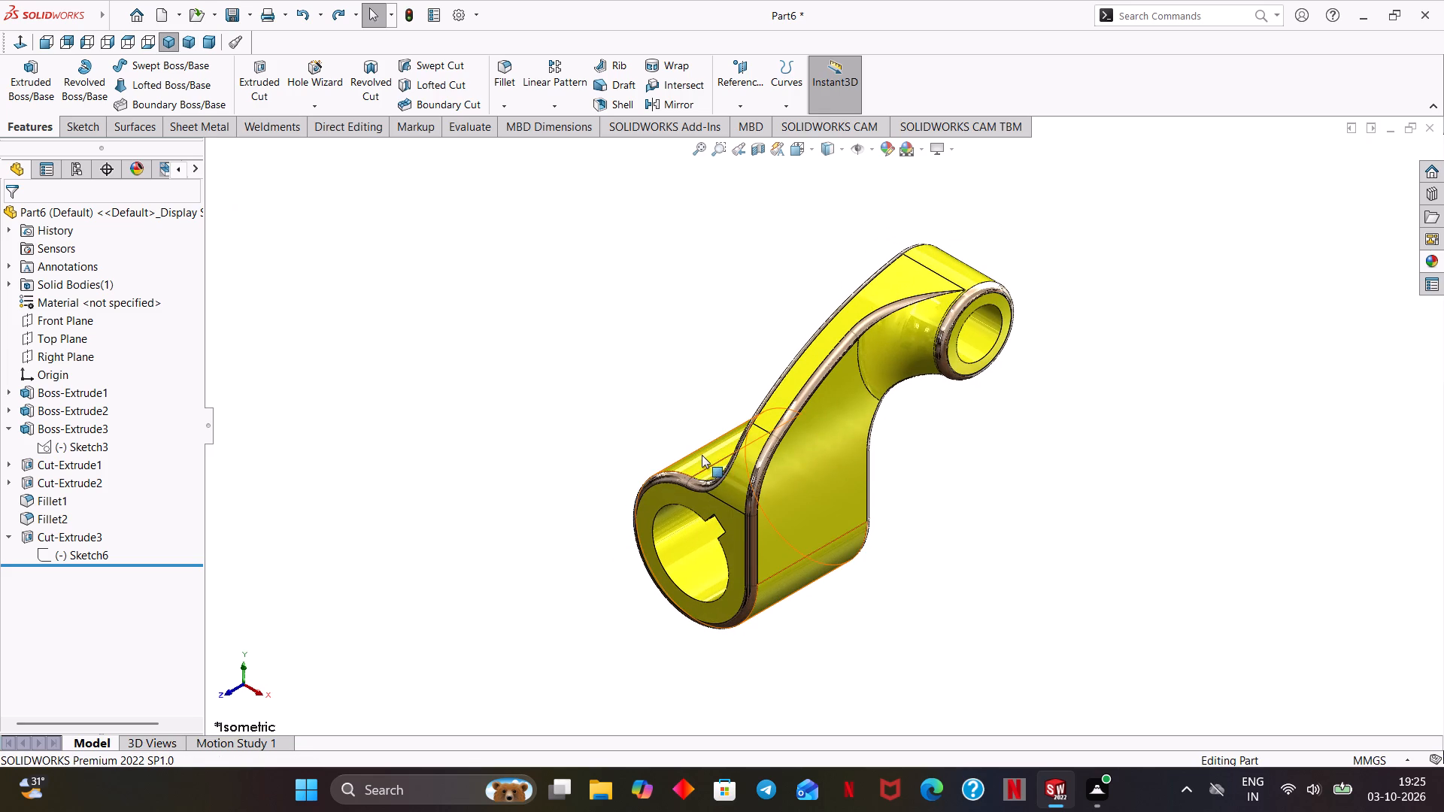
middle_click_drag(702, 455, 694, 476, "ctrl")
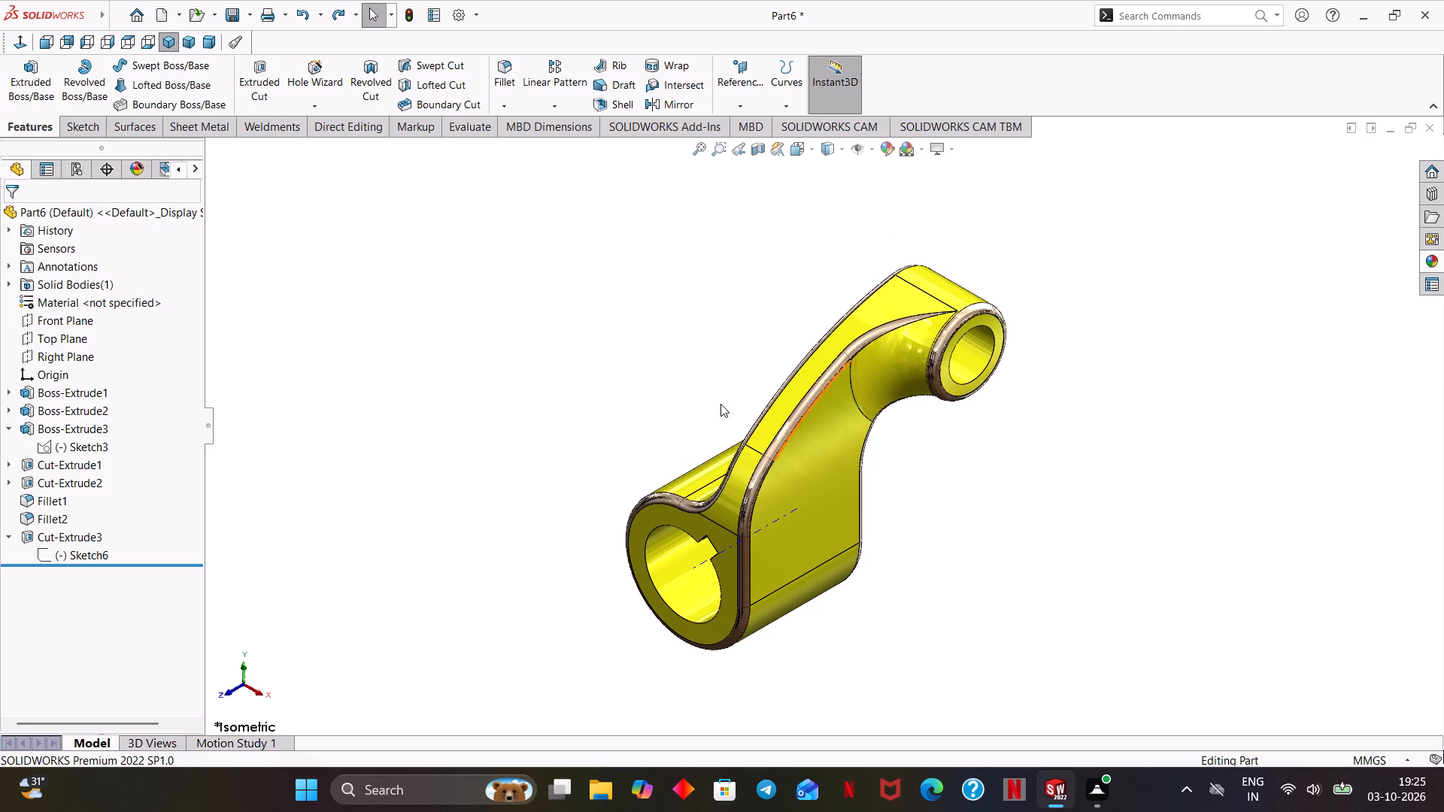
Change the color of the polished nickel appearance on the 4 mm edge fillets (Fillet2) to dark red from the standard swatches.
left_click(47, 514)
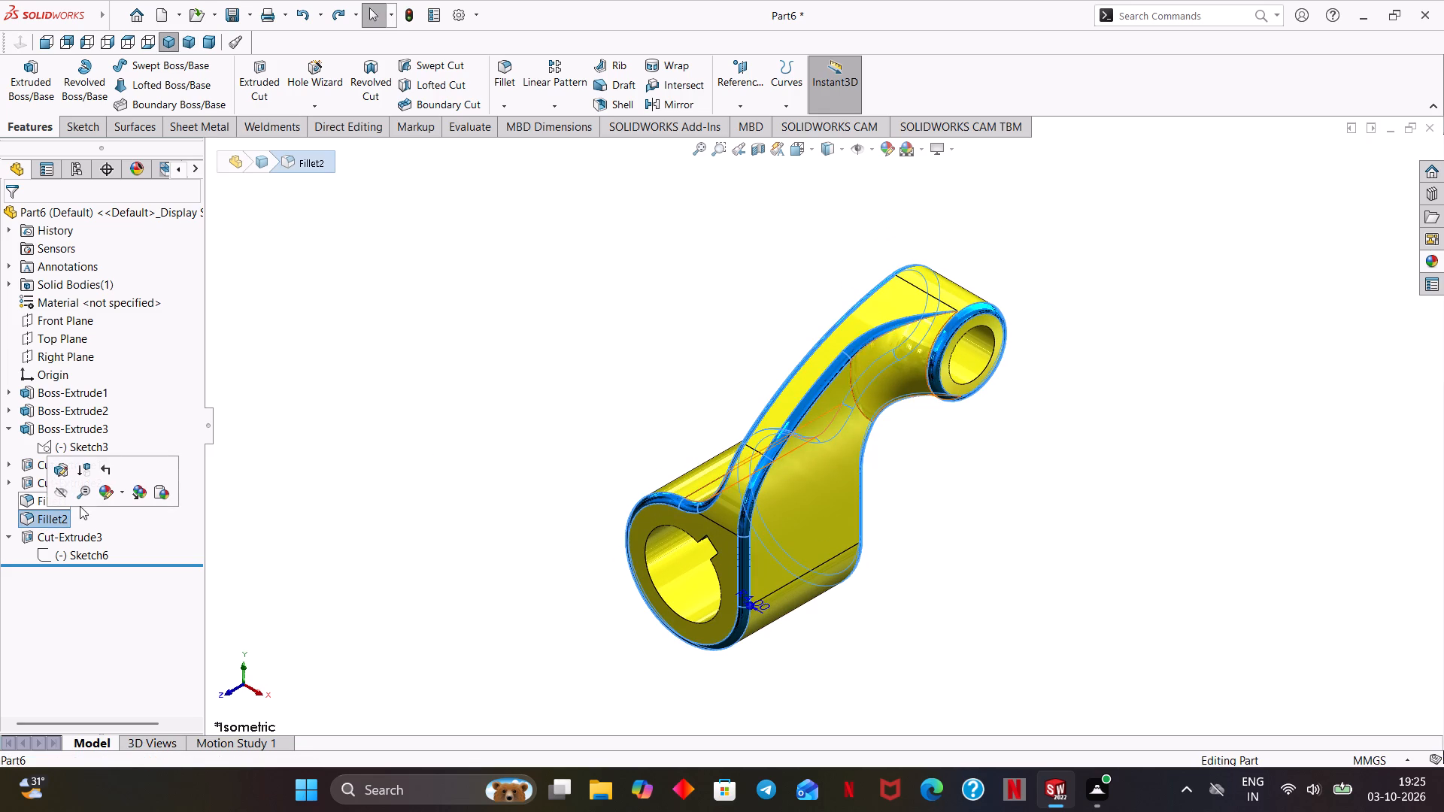
left_click(104, 495)
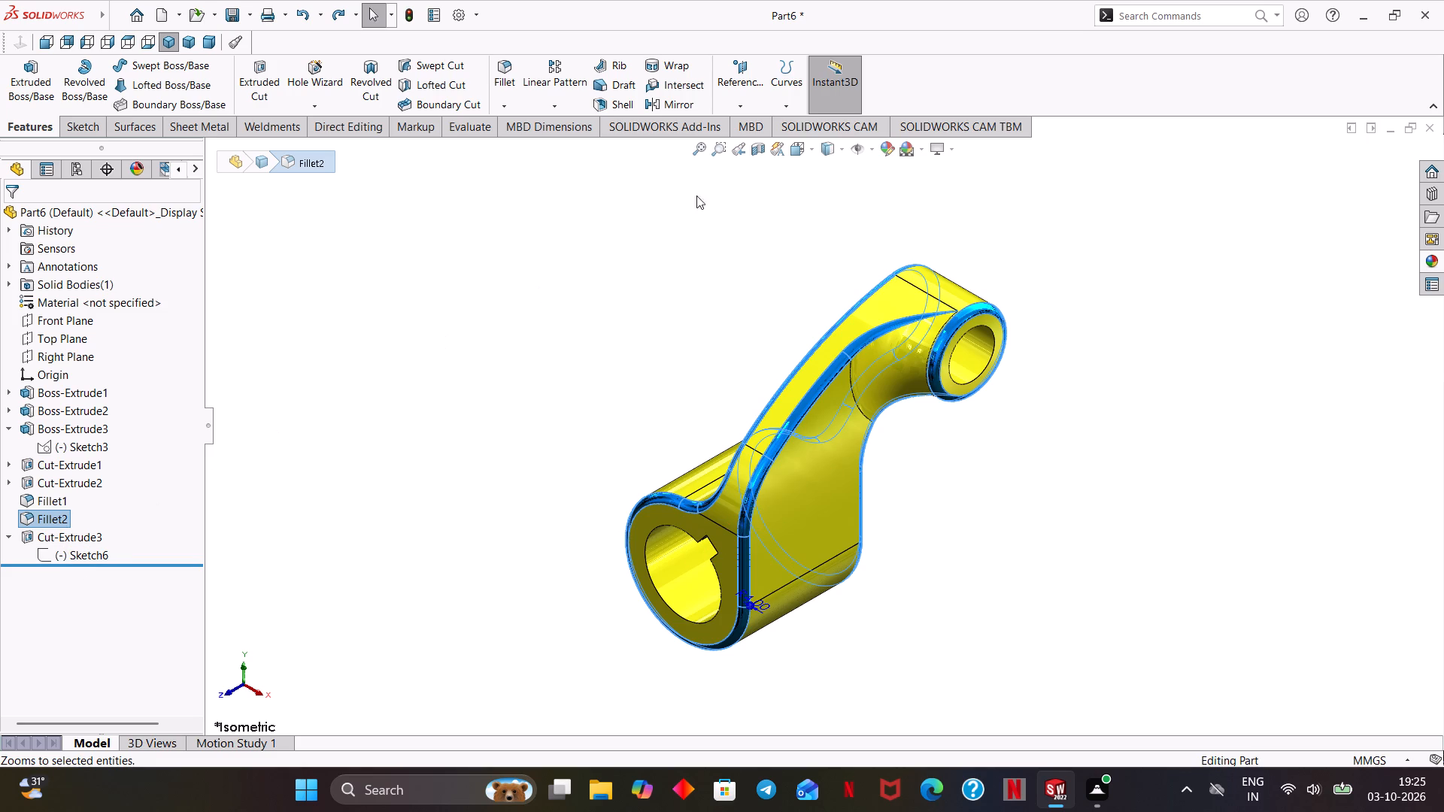
left_click(887, 144)
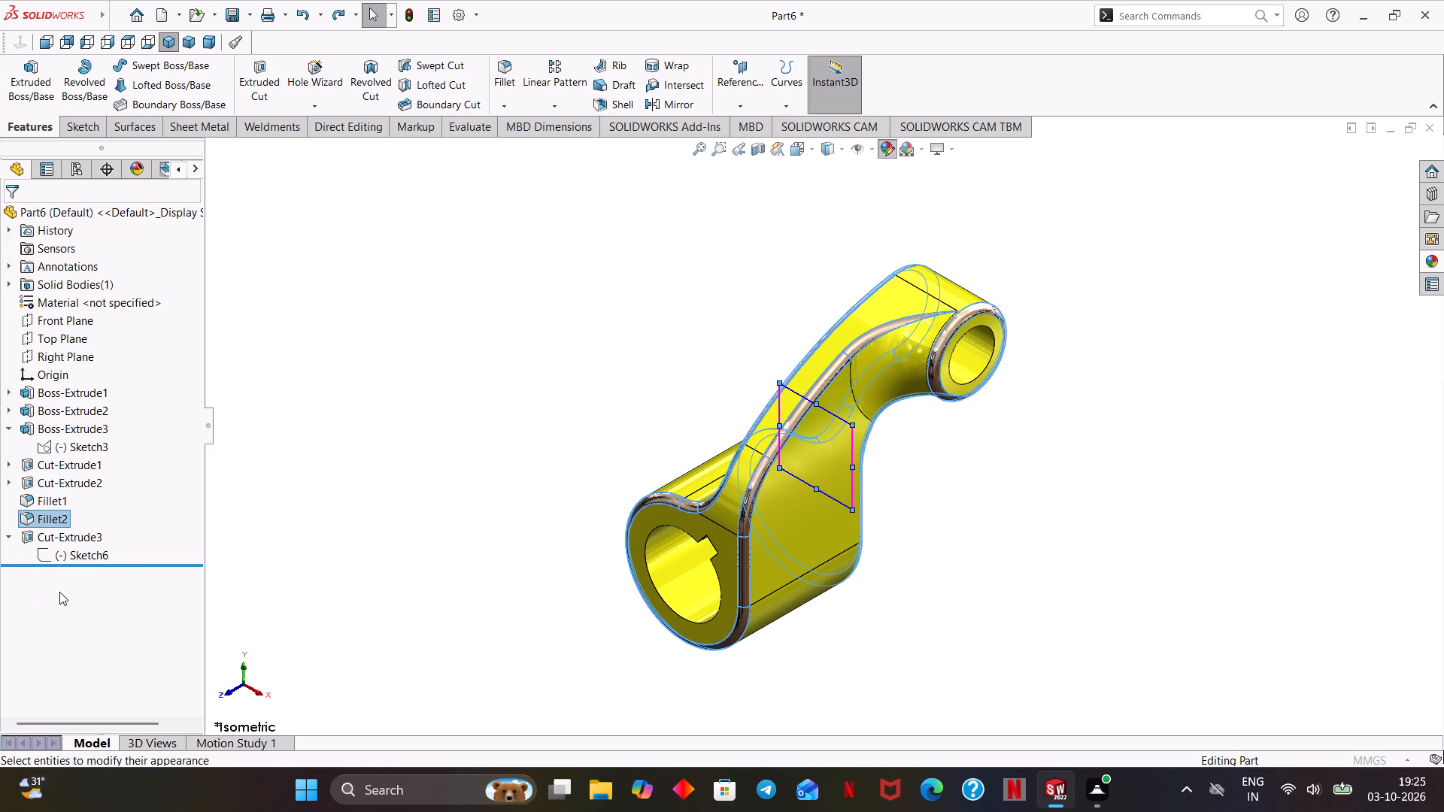
left_click(51, 628)
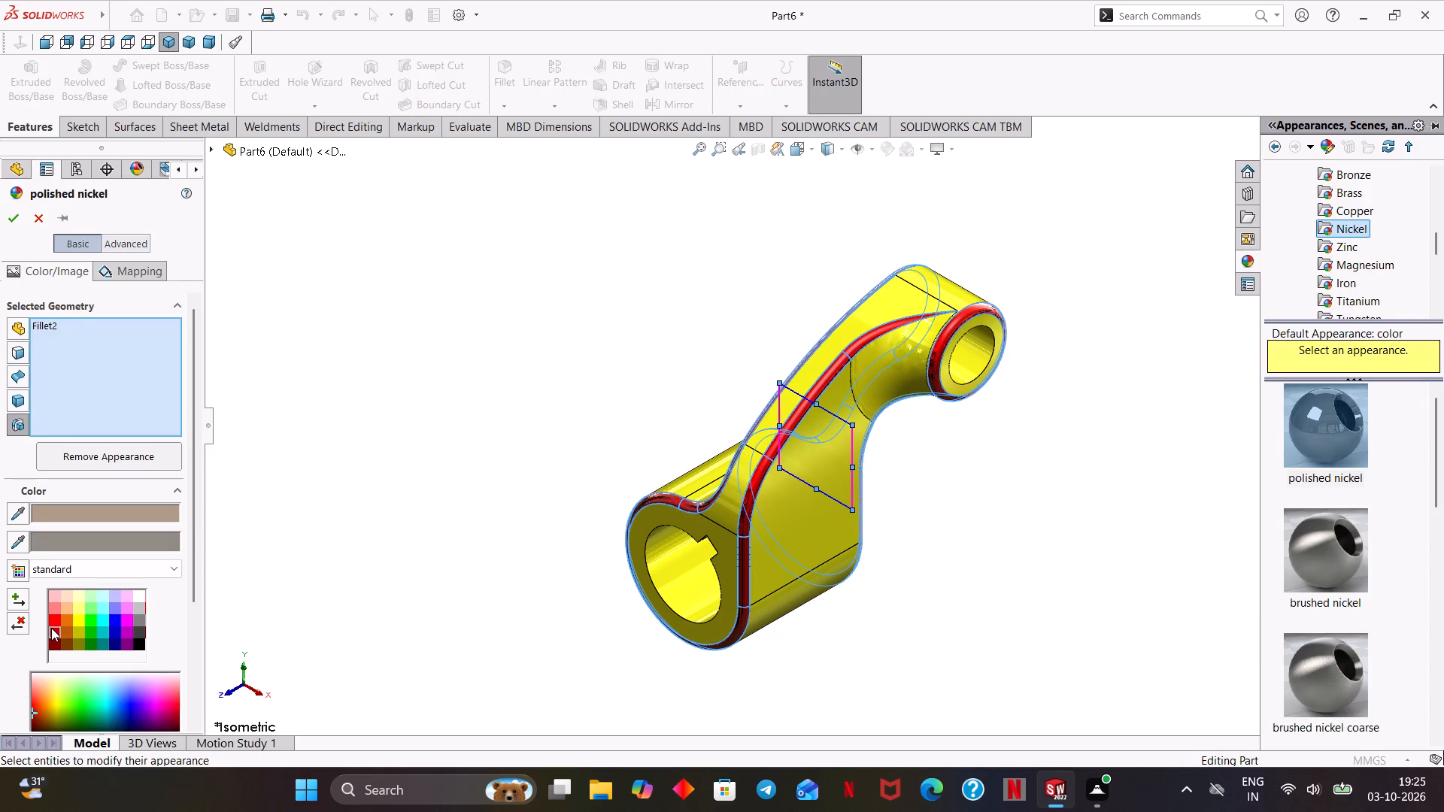
left_click(14, 217)
left_click(420, 504)
Examine the link's red edge fillets from several angles and inspect the large bore and its keyway up close.
middle_click_drag(461, 573, 505, 523)
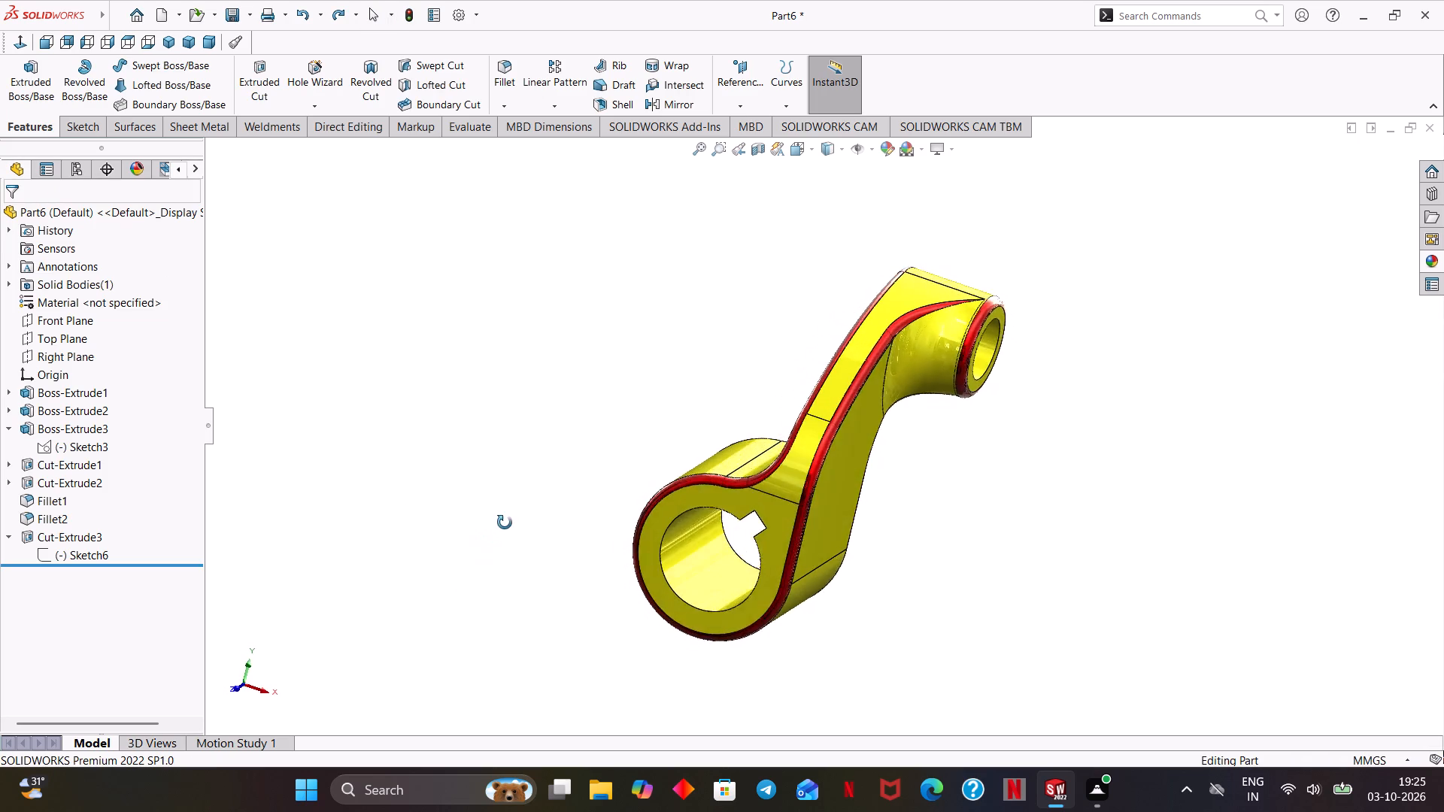
middle_click_drag(505, 523, 215, 529)
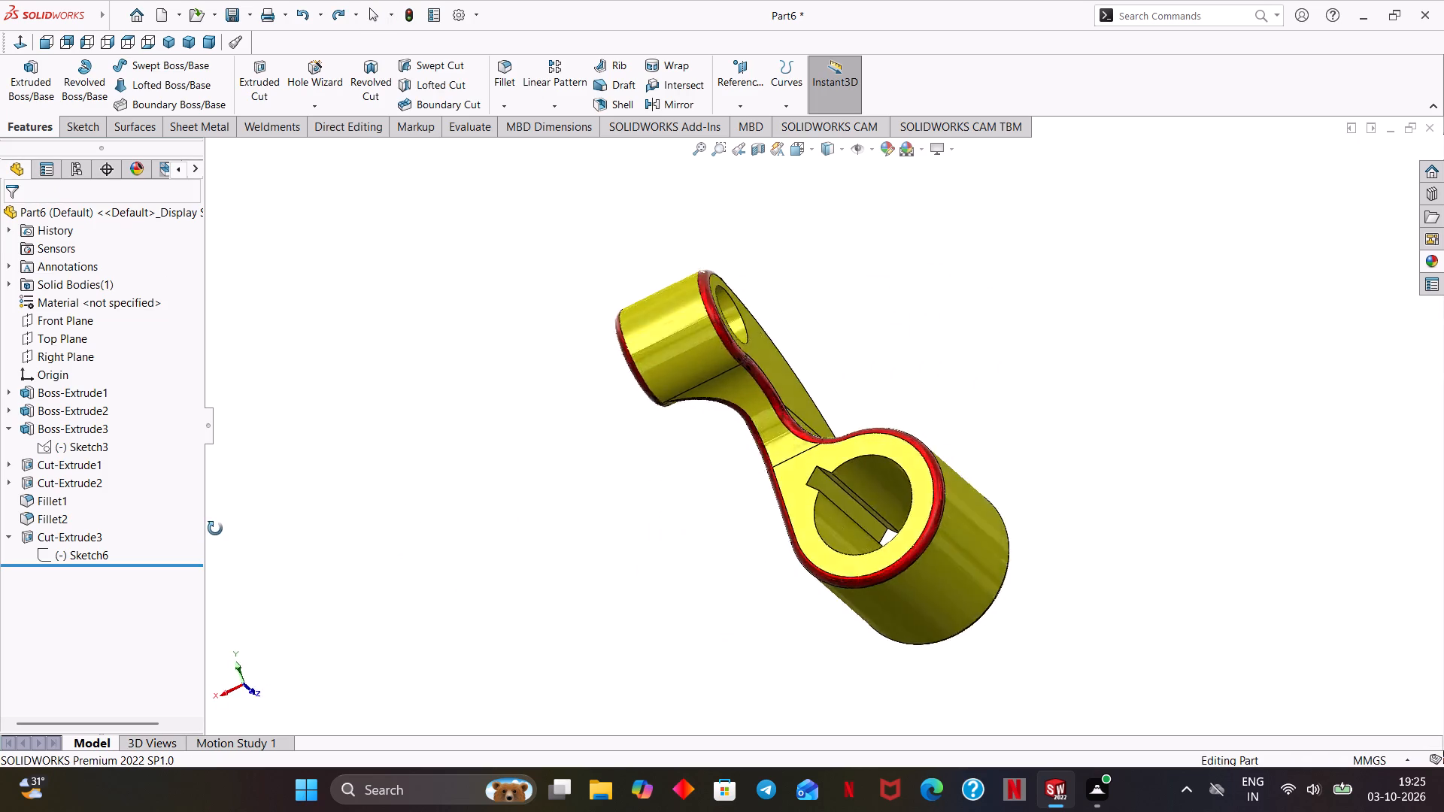
middle_click_drag(215, 529, 466, 511)
scroll(748, 624, "down", 2)
middle_click_drag(759, 592, 781, 553)
scroll(696, 553, "down", 4)
middle_click_drag(786, 522, 801, 512)
scroll(788, 516, "down", 1)
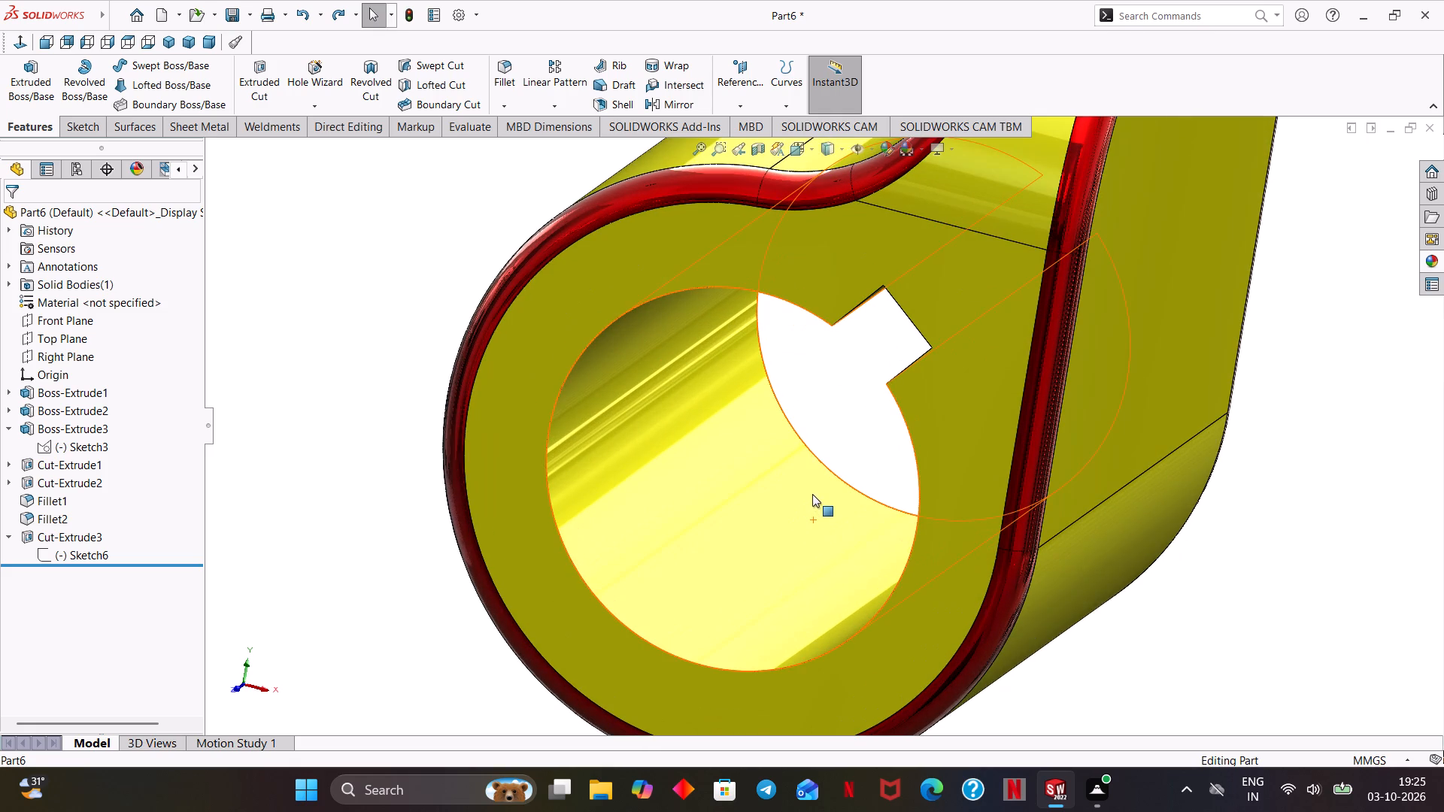
middle_click_drag(806, 496, 724, 558, "ctrl")
middle_click(722, 558)
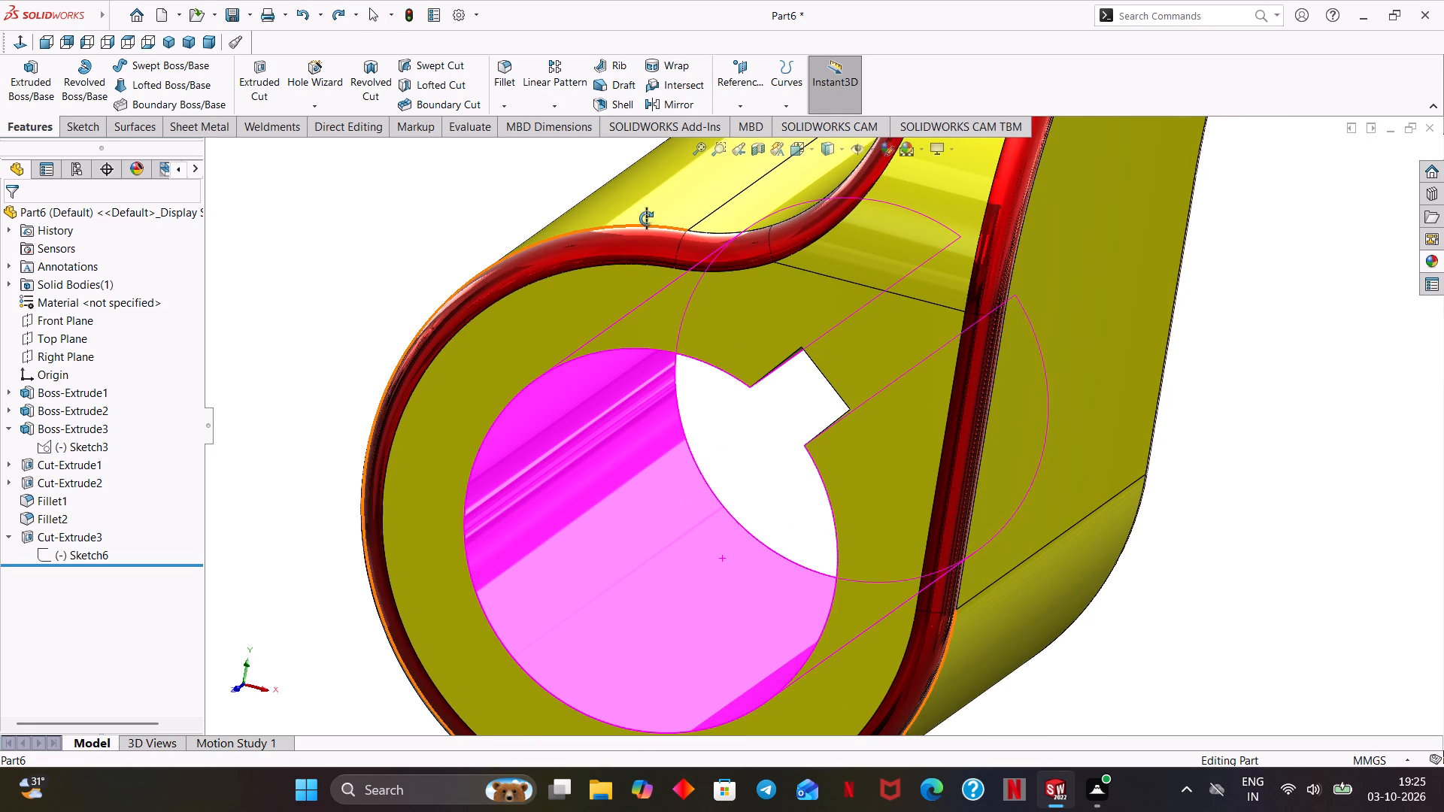
left_click(396, 204)
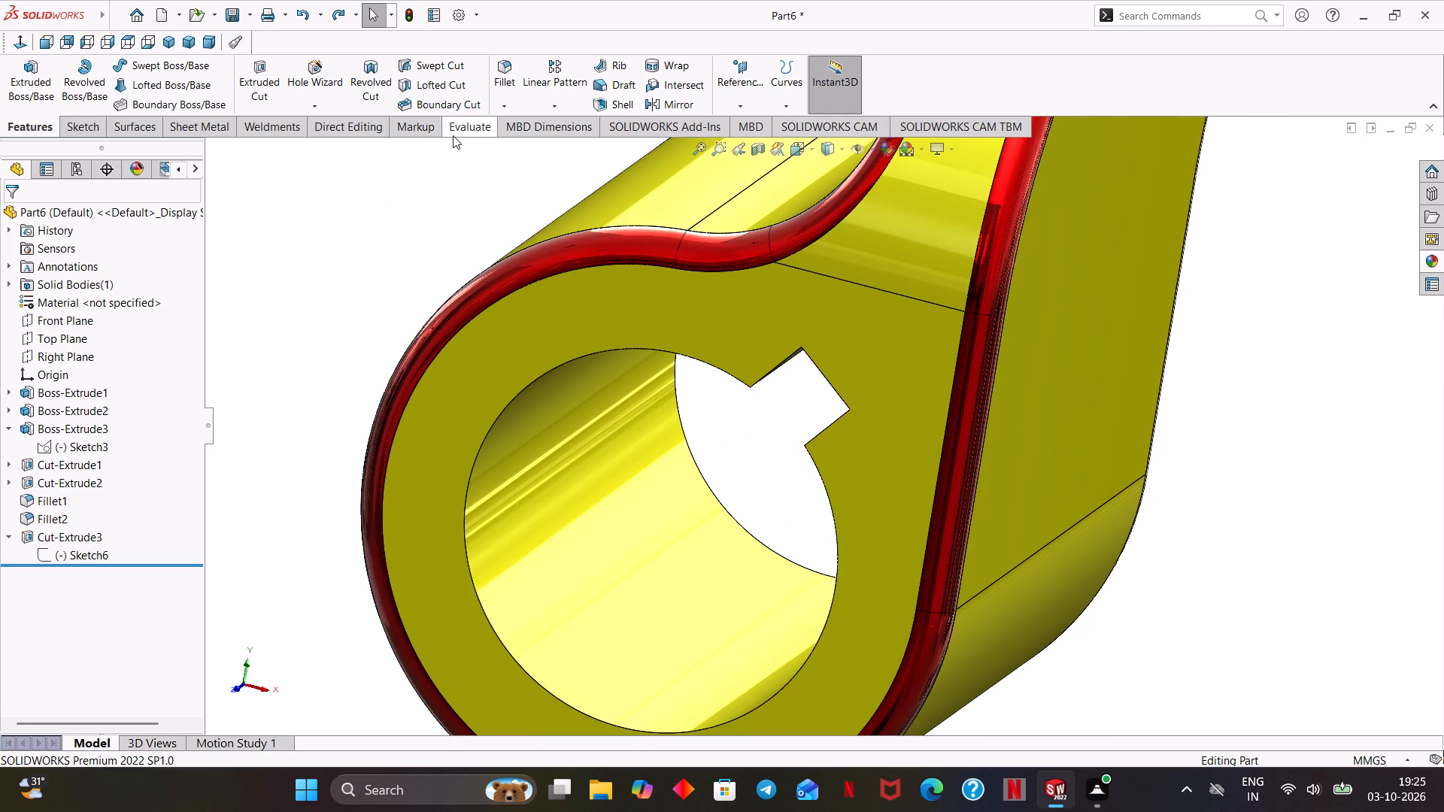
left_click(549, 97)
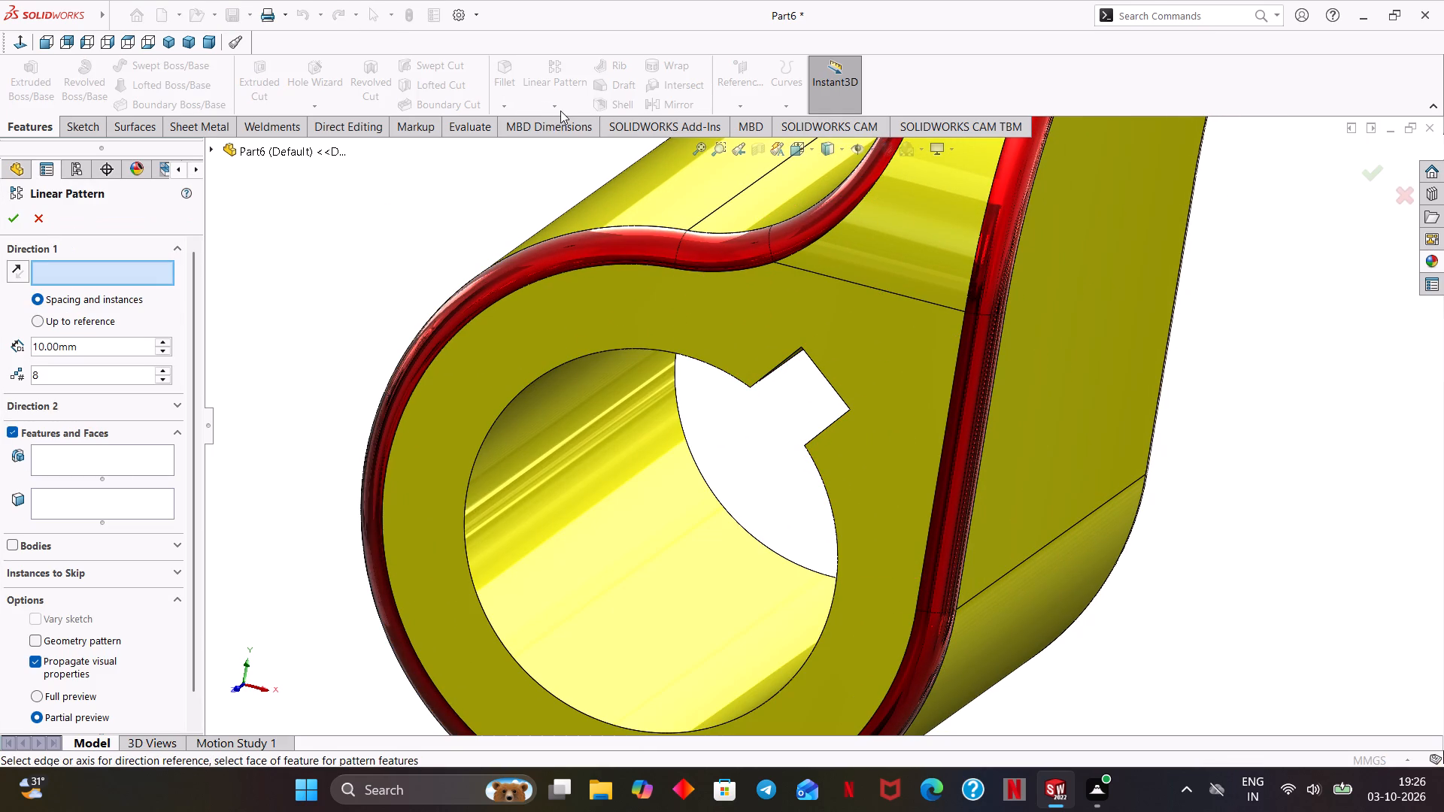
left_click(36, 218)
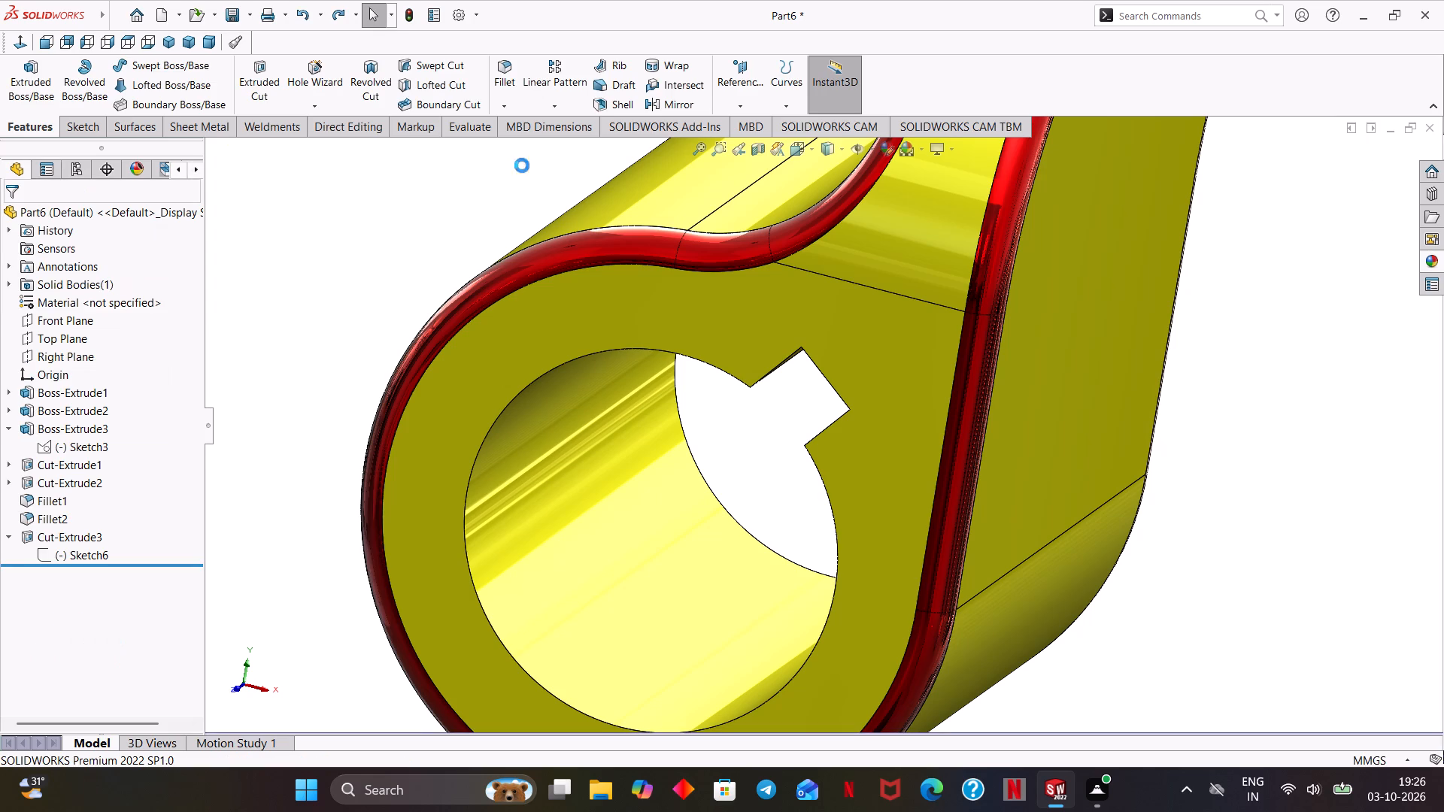
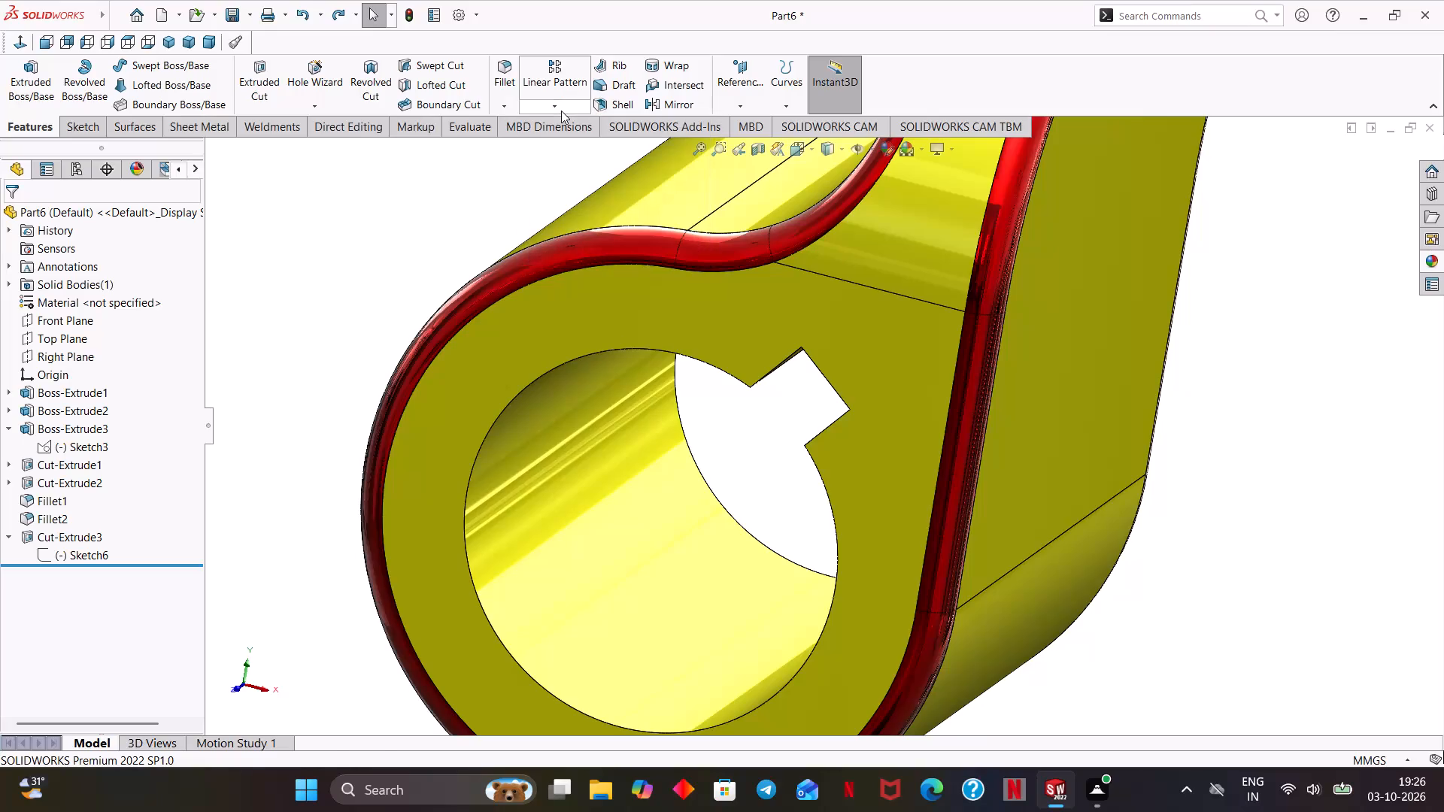
Examine the keyway cut (Cut-Extrude3) and its dimensions, finishing in the isometric orientation.
left_click(99, 123)
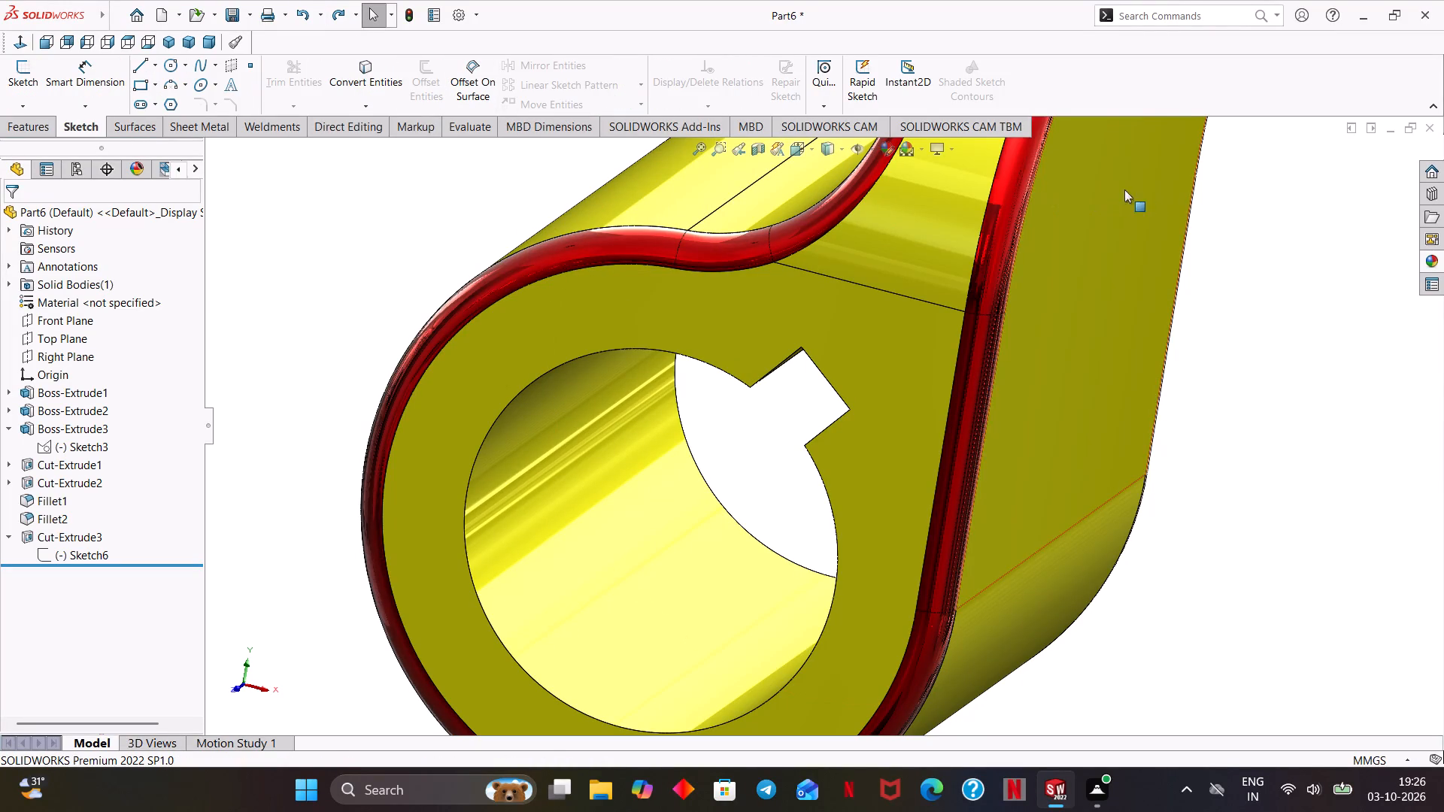
left_click_drag(1210, 264, 1218, 269)
scroll(1216, 274, "up", 2)
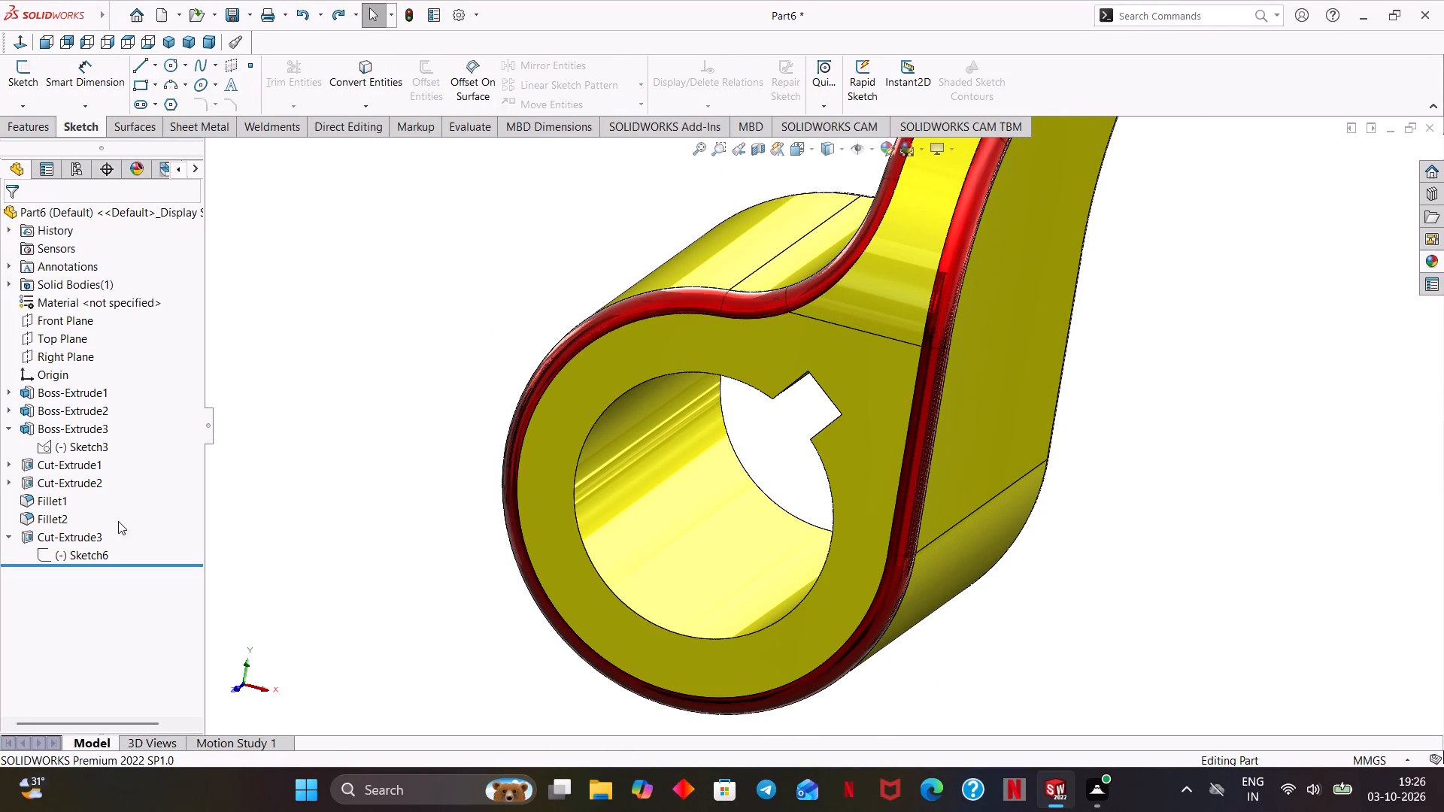
left_click(71, 536)
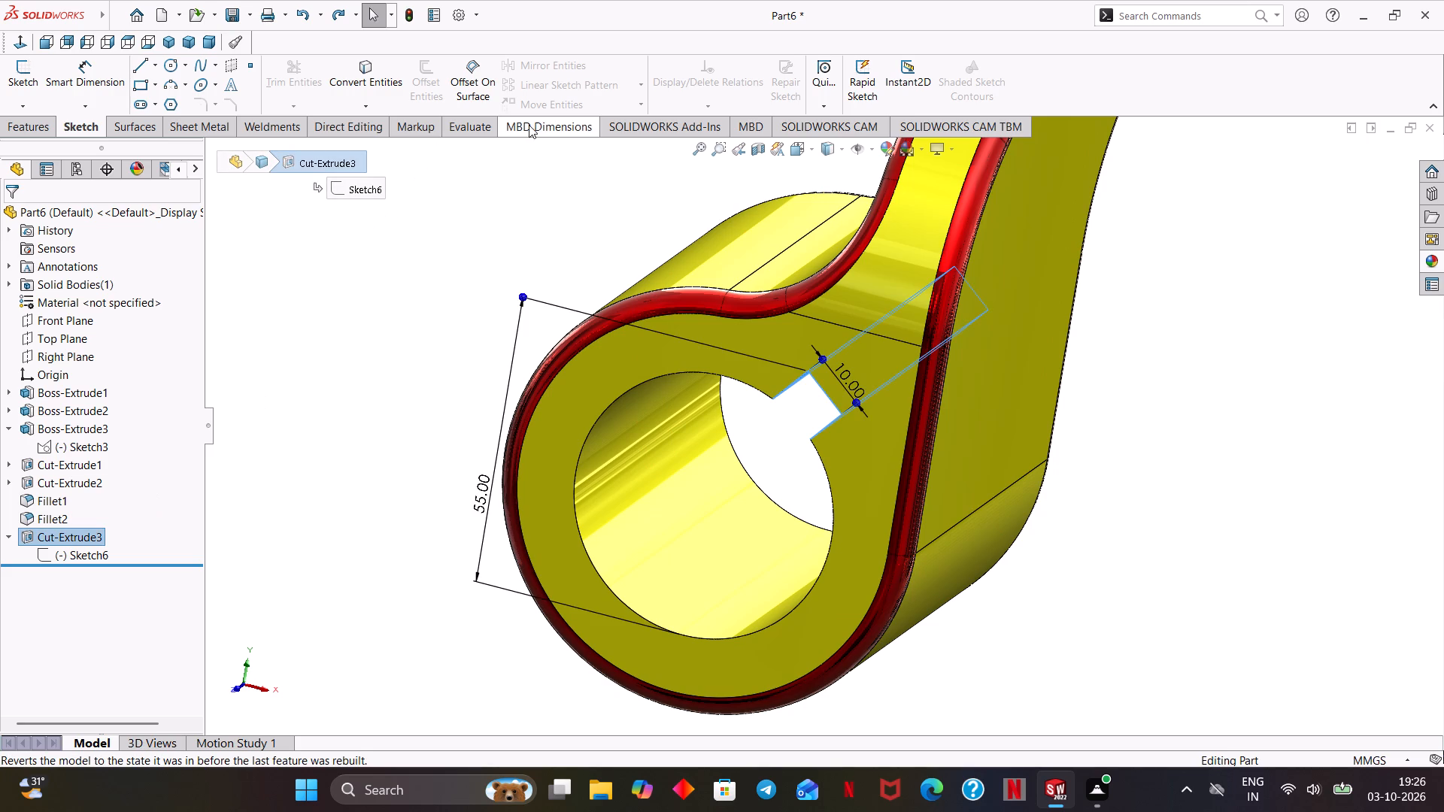
left_click(528, 100)
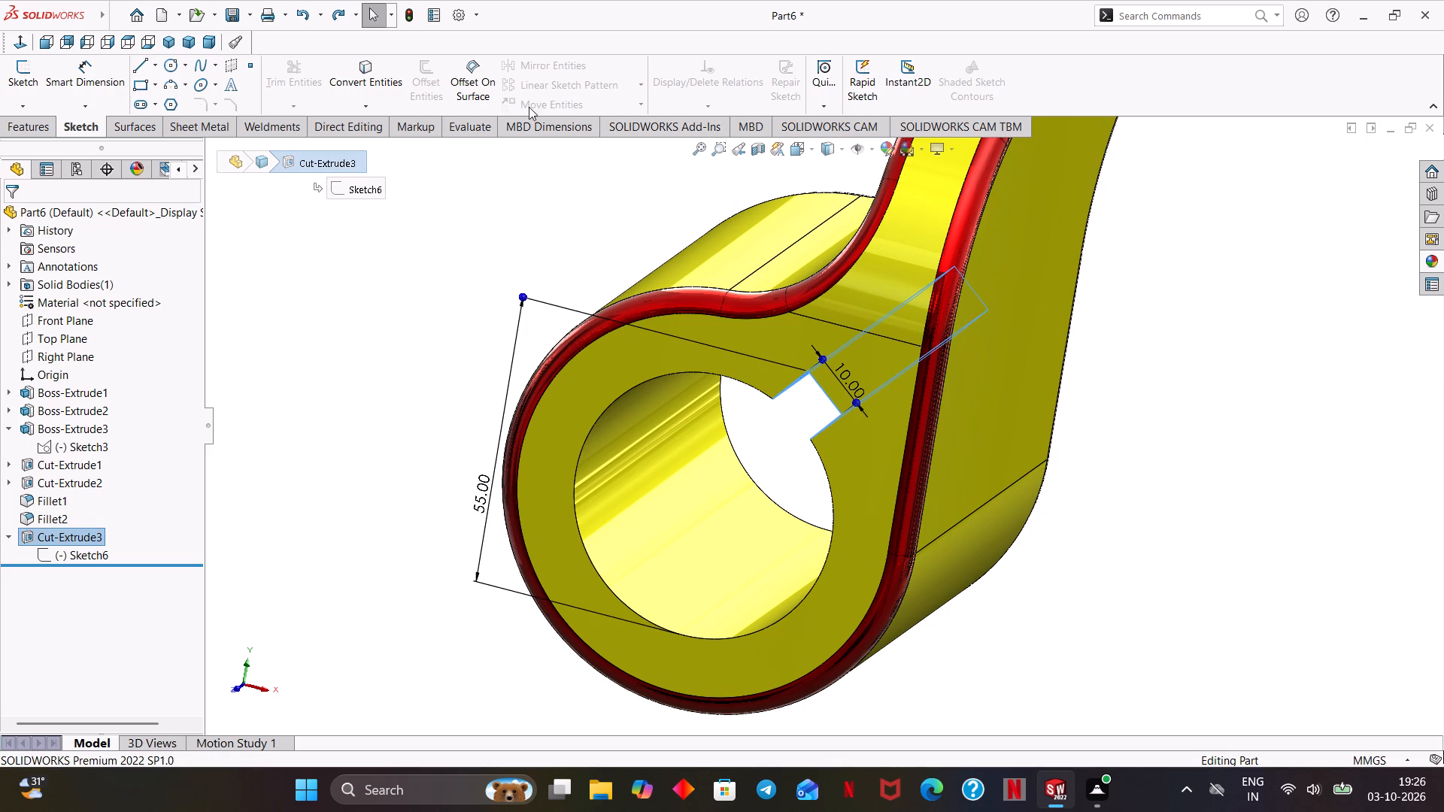
left_click(269, 208)
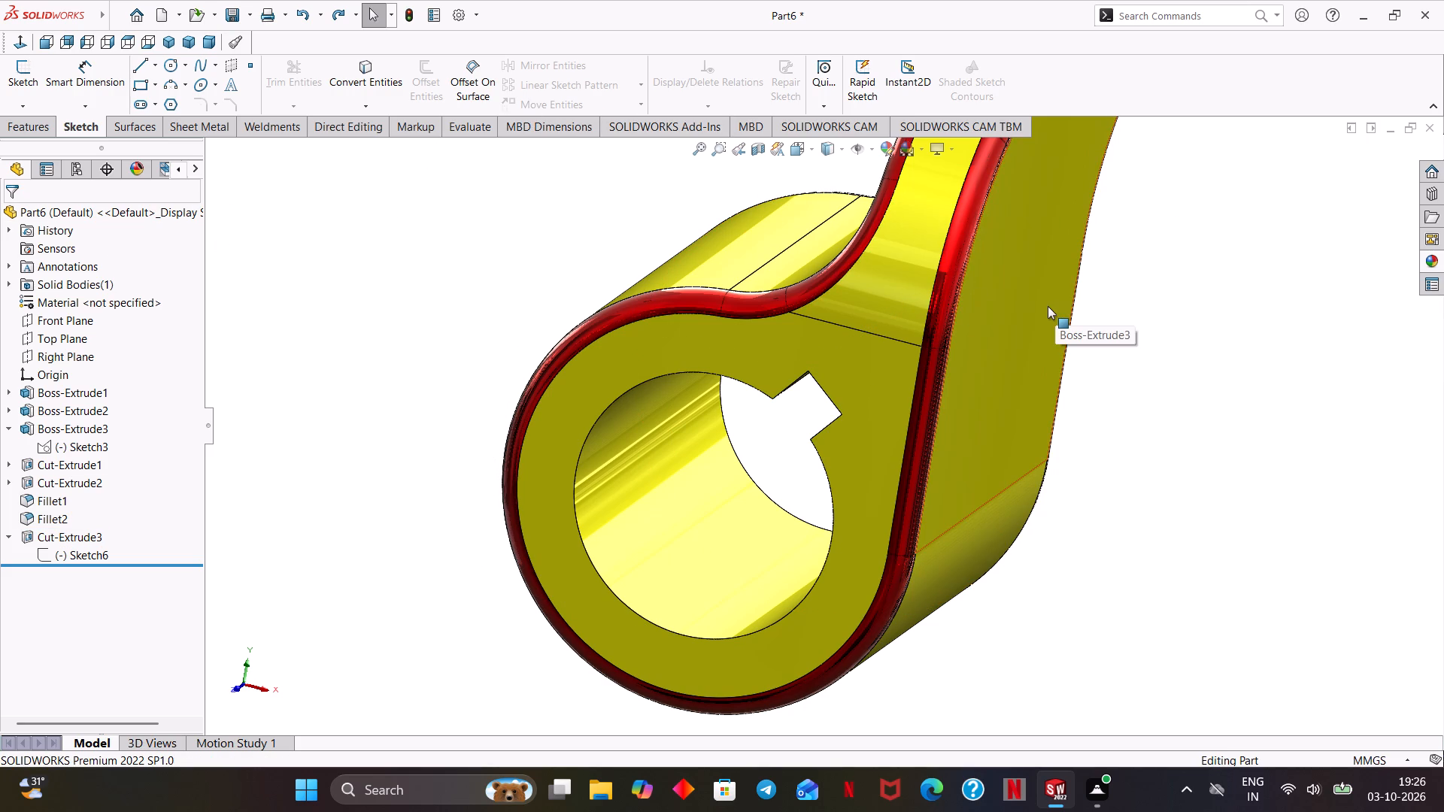
key("ctrl+7")
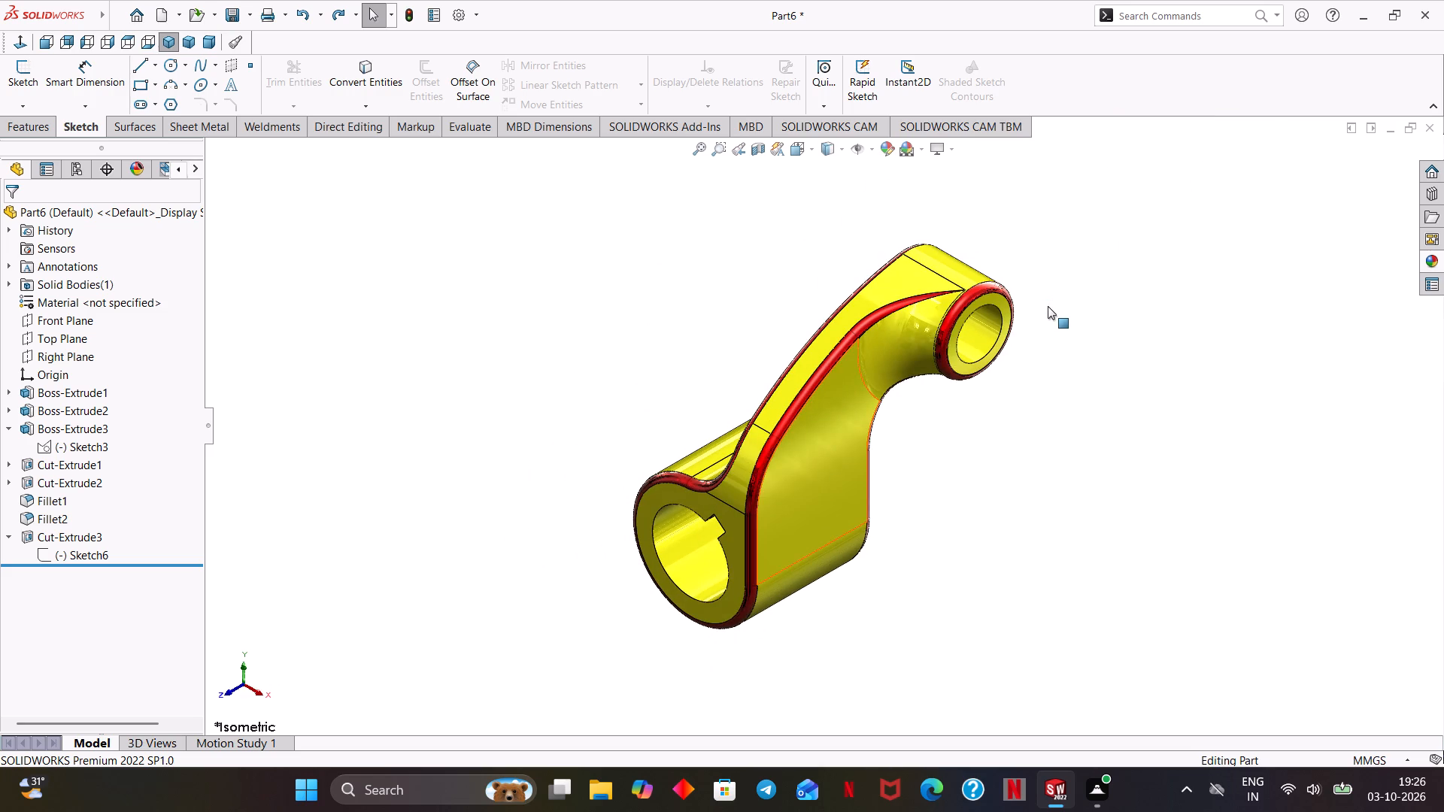
left_click(1150, 277)
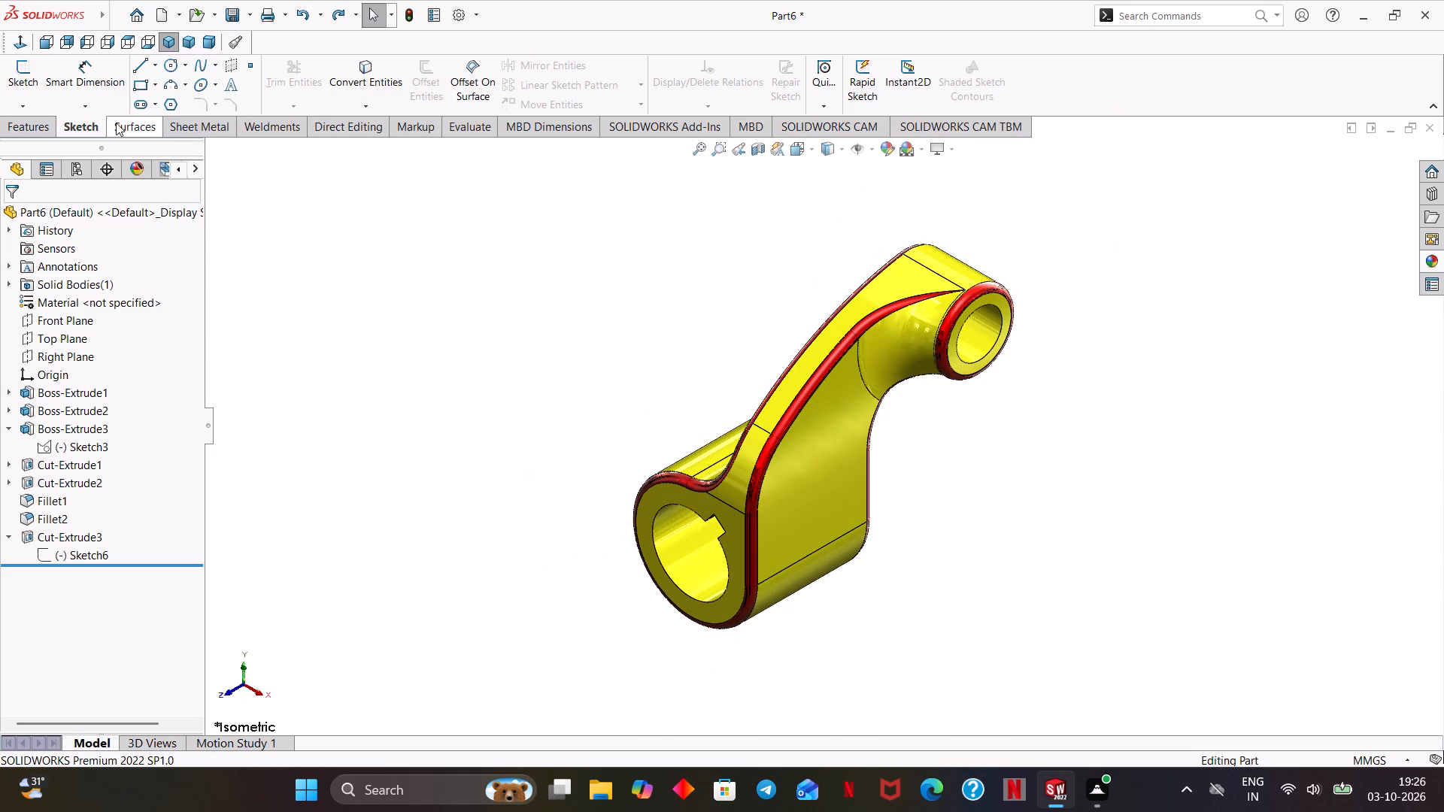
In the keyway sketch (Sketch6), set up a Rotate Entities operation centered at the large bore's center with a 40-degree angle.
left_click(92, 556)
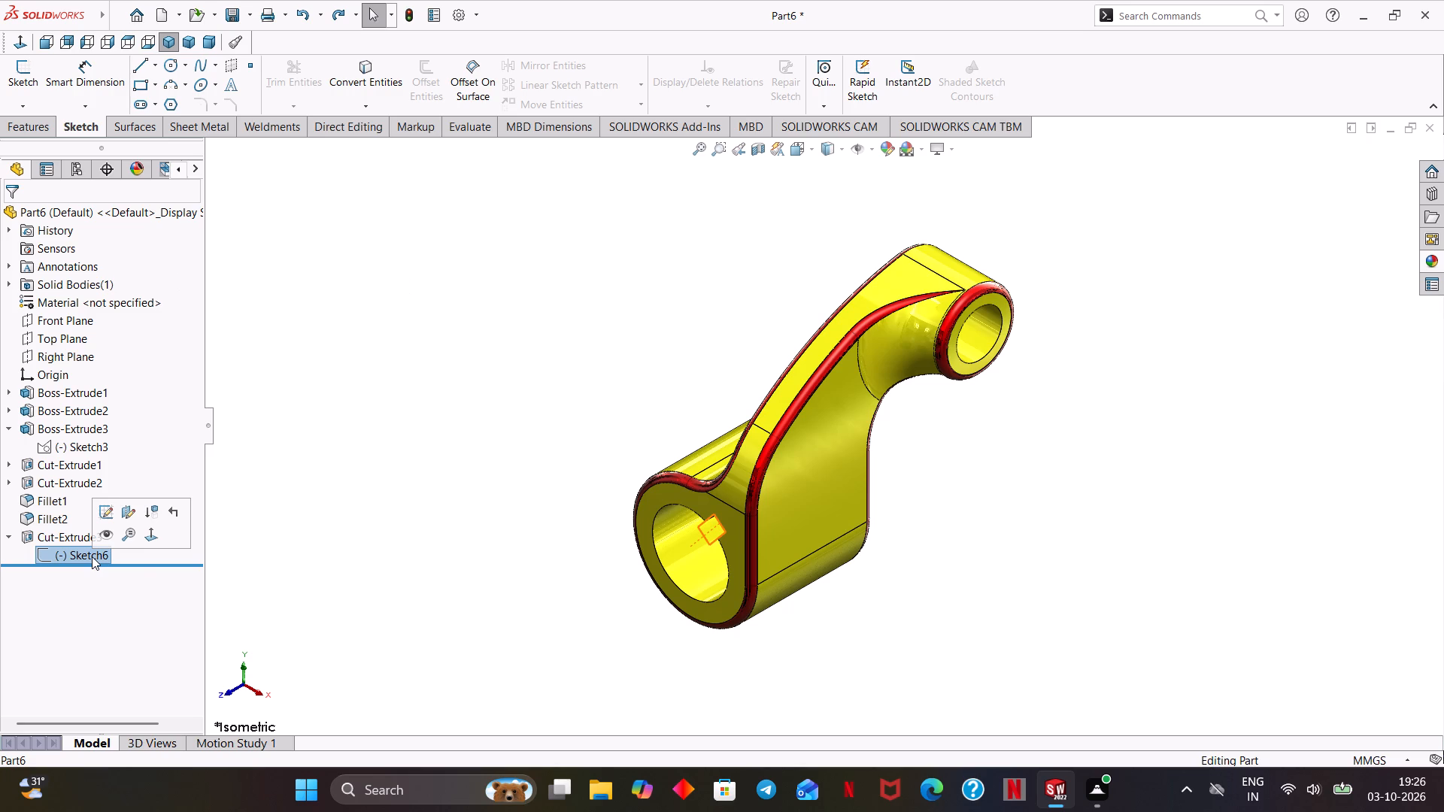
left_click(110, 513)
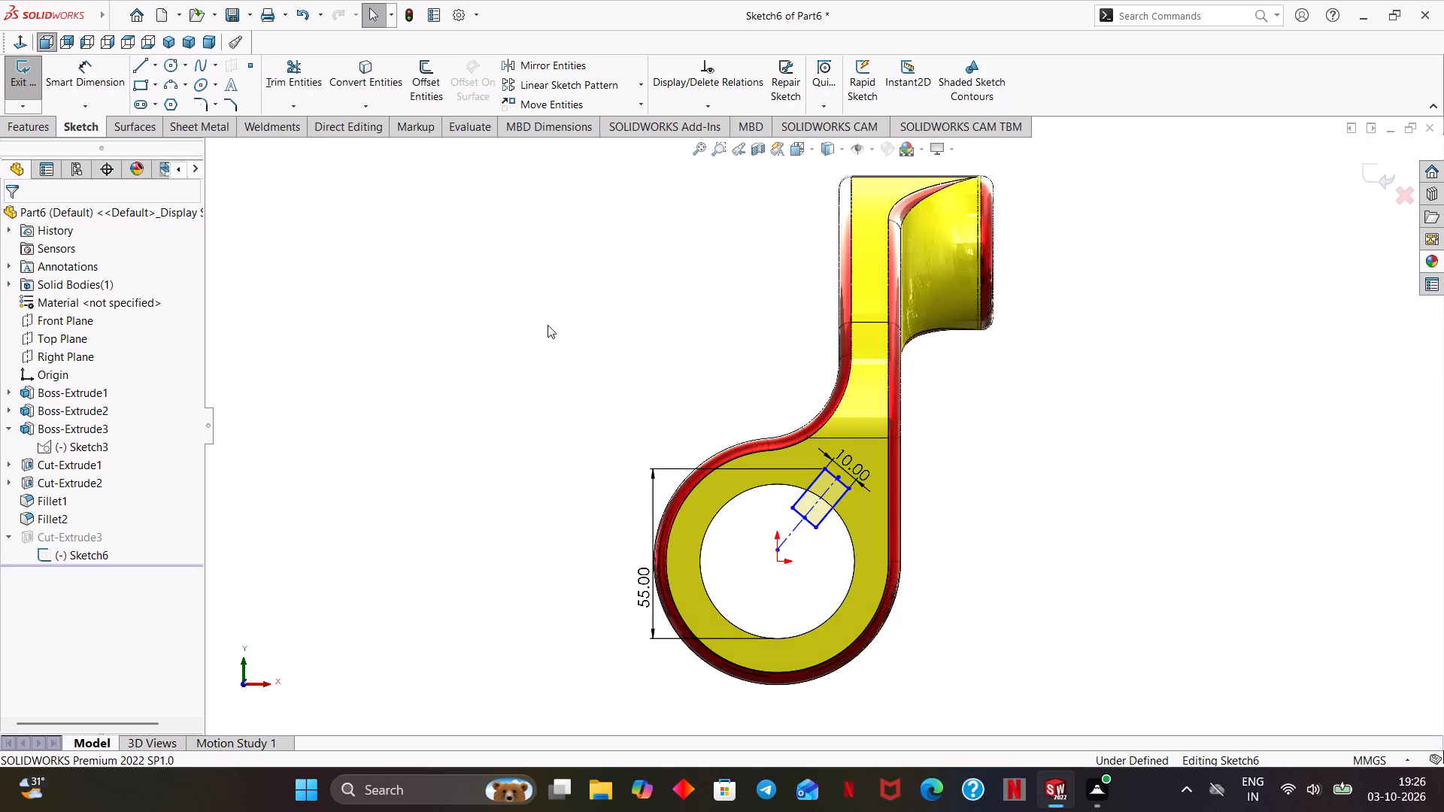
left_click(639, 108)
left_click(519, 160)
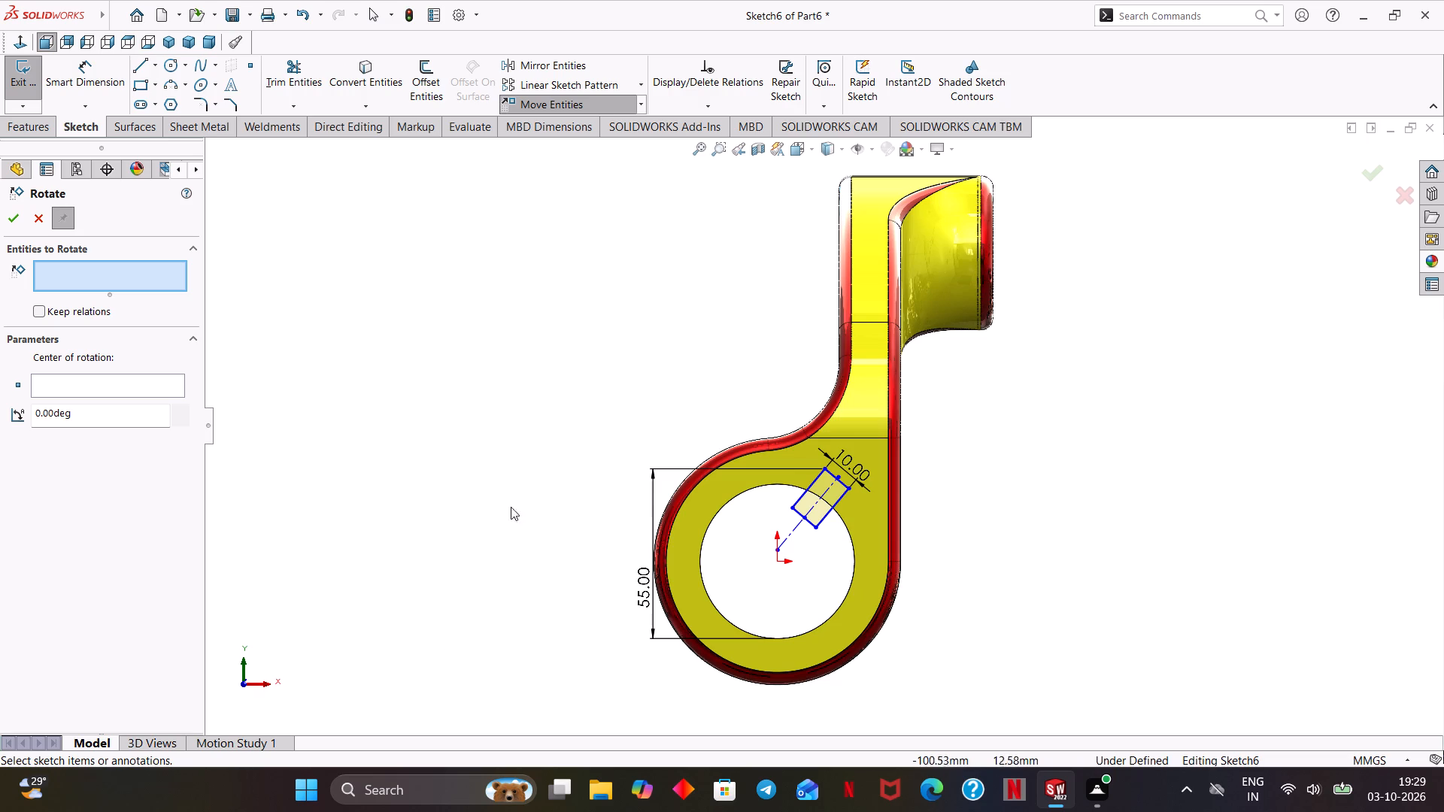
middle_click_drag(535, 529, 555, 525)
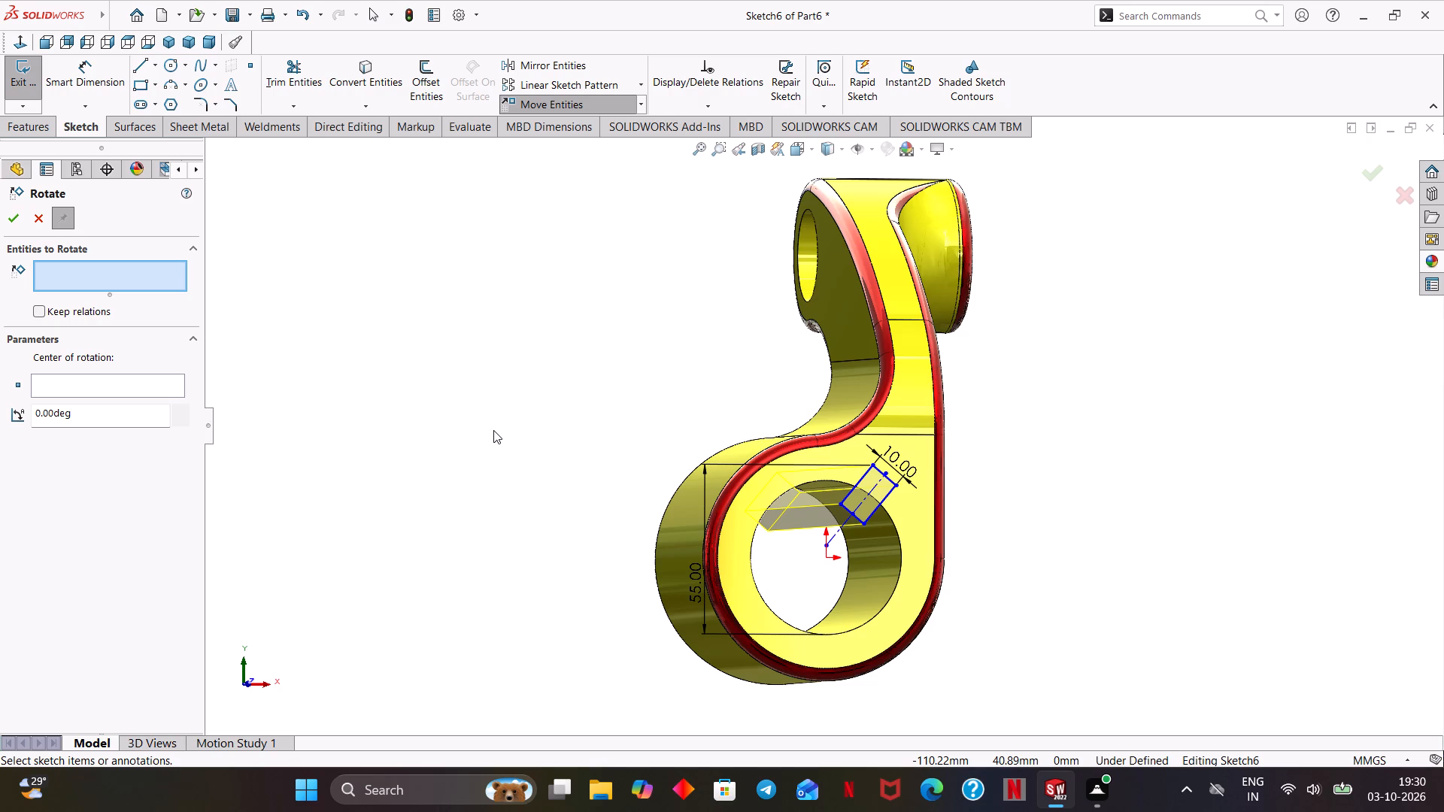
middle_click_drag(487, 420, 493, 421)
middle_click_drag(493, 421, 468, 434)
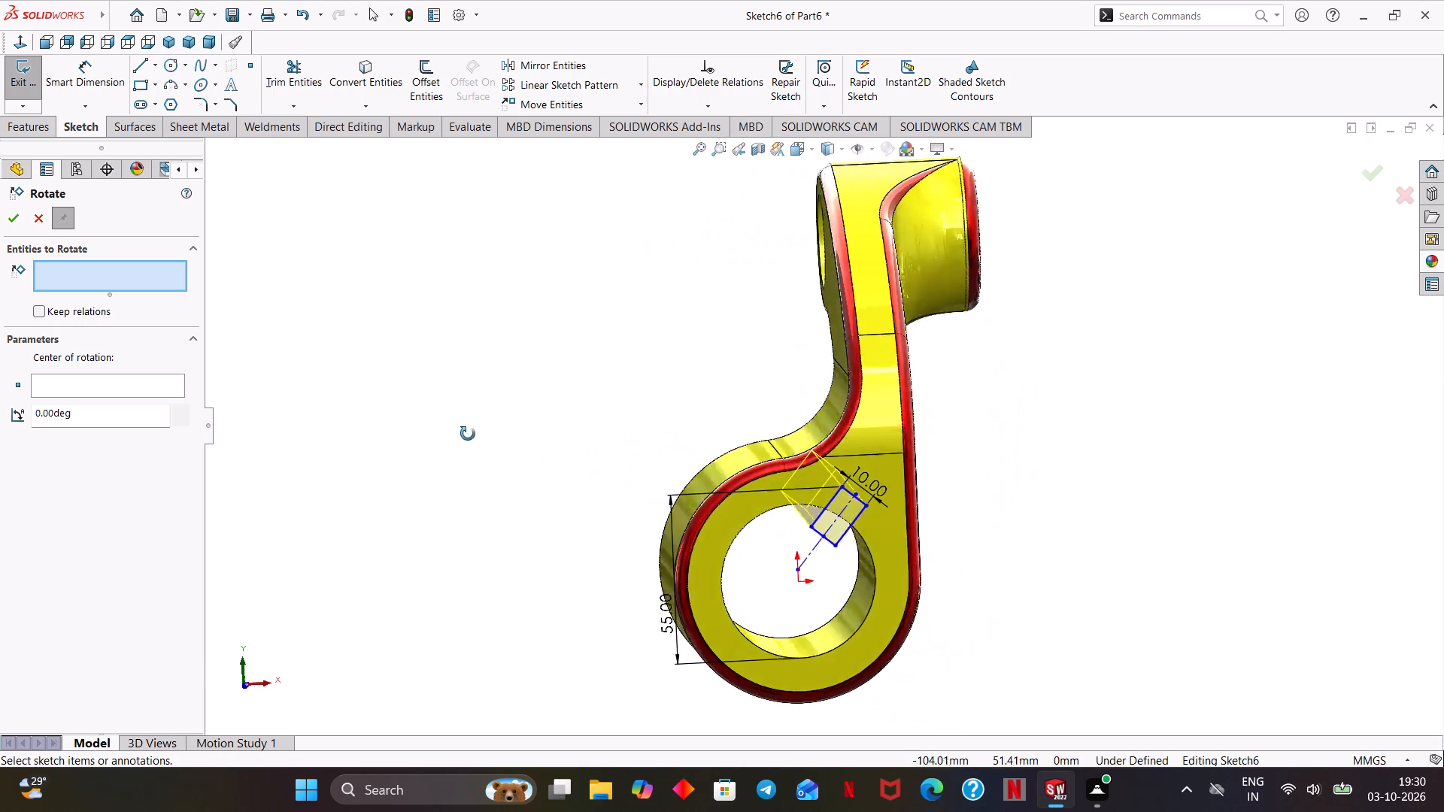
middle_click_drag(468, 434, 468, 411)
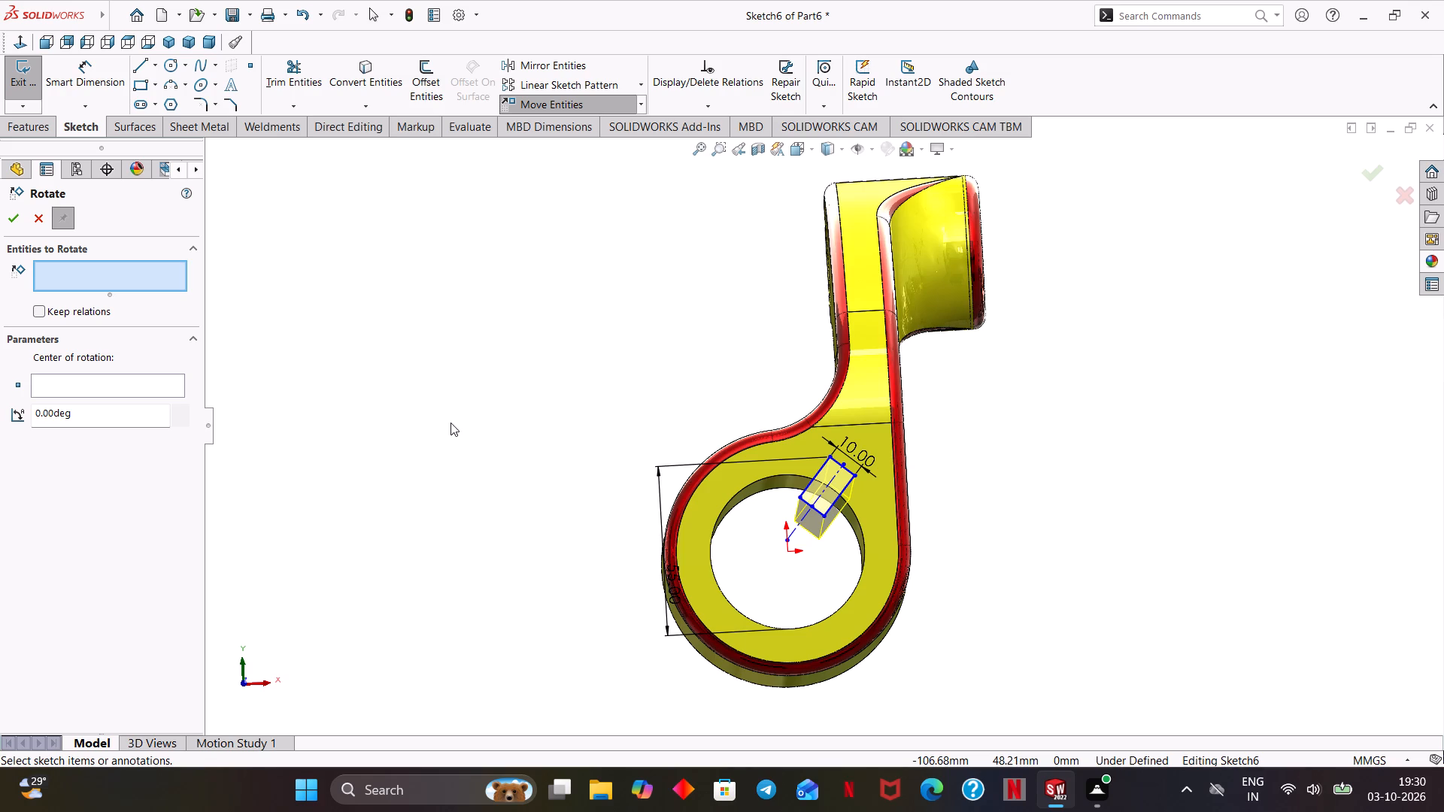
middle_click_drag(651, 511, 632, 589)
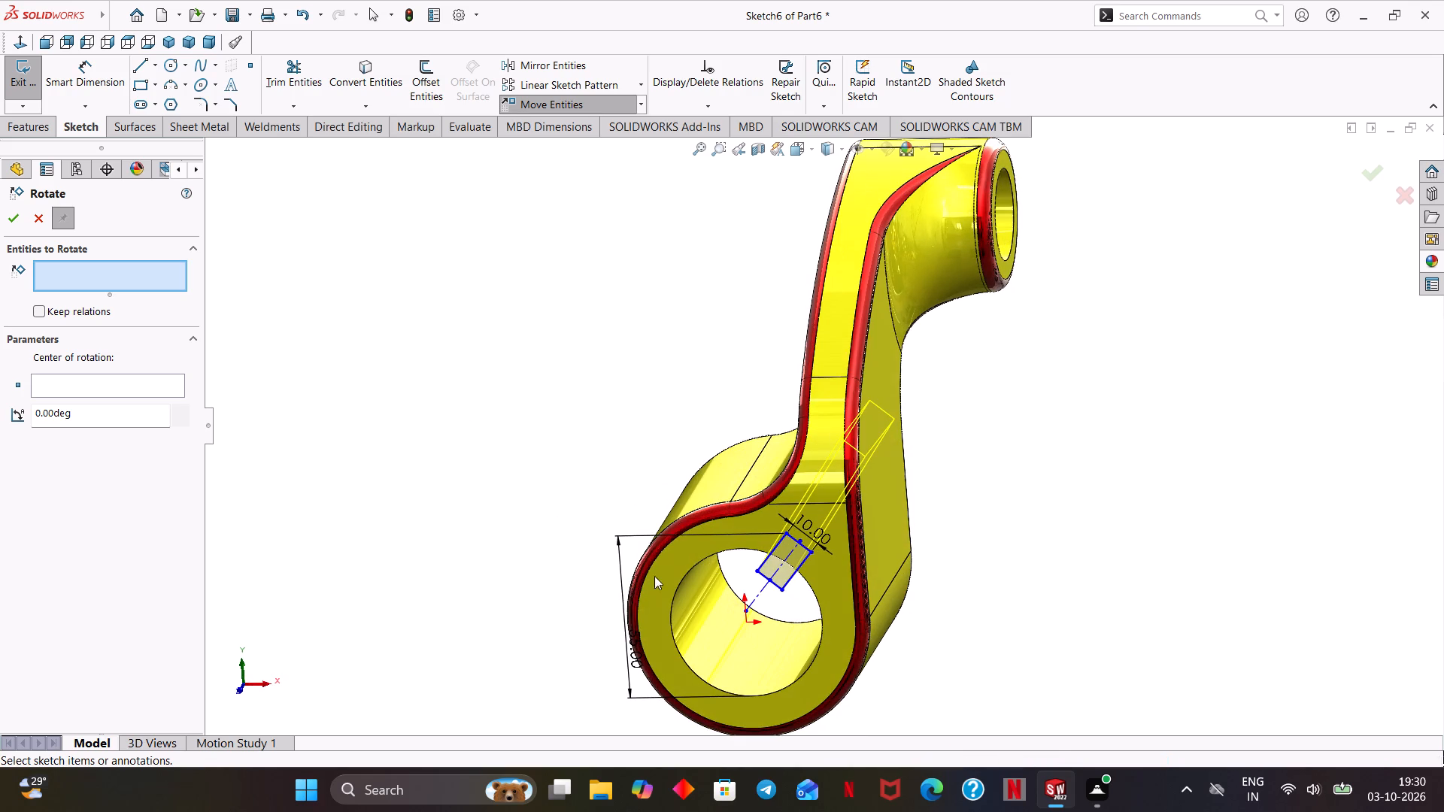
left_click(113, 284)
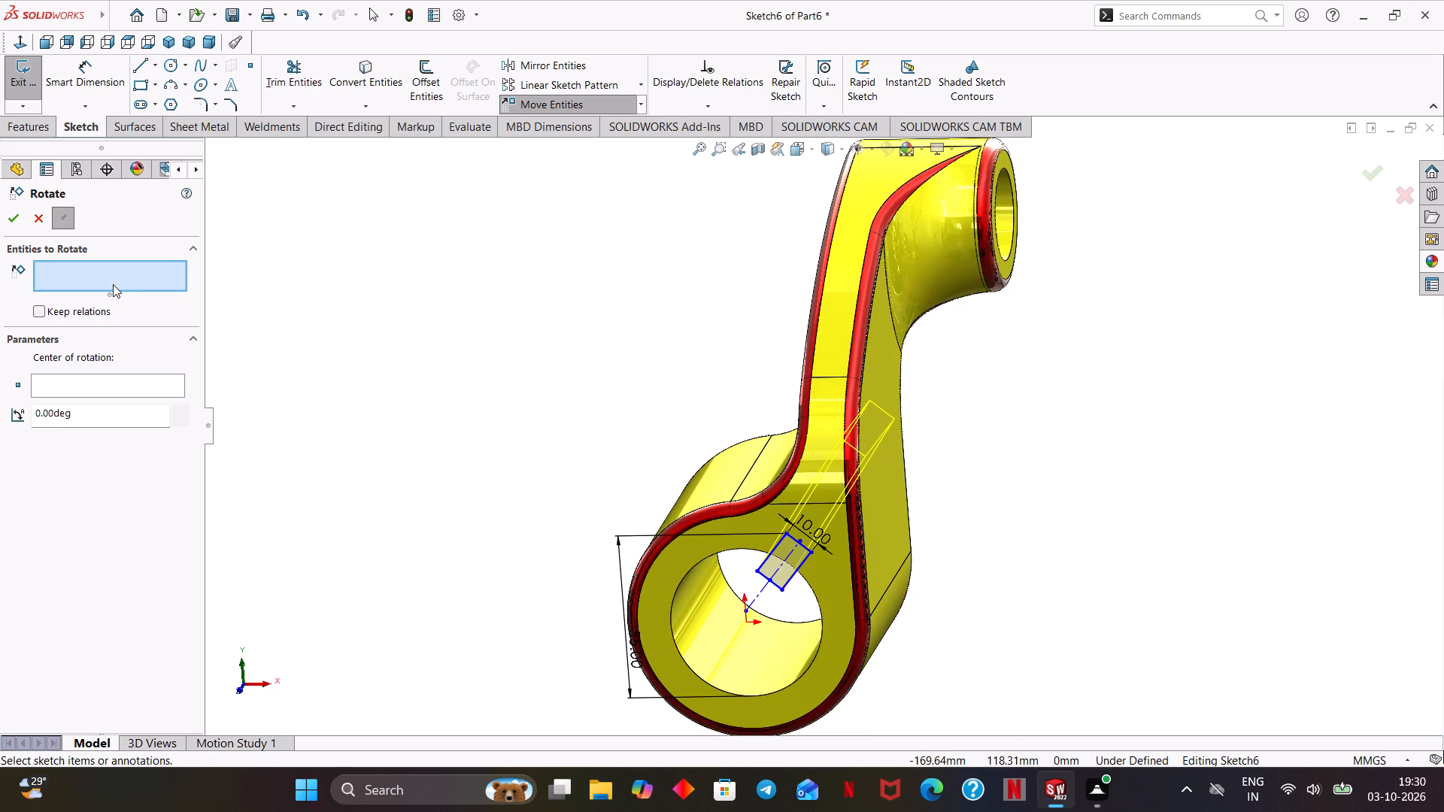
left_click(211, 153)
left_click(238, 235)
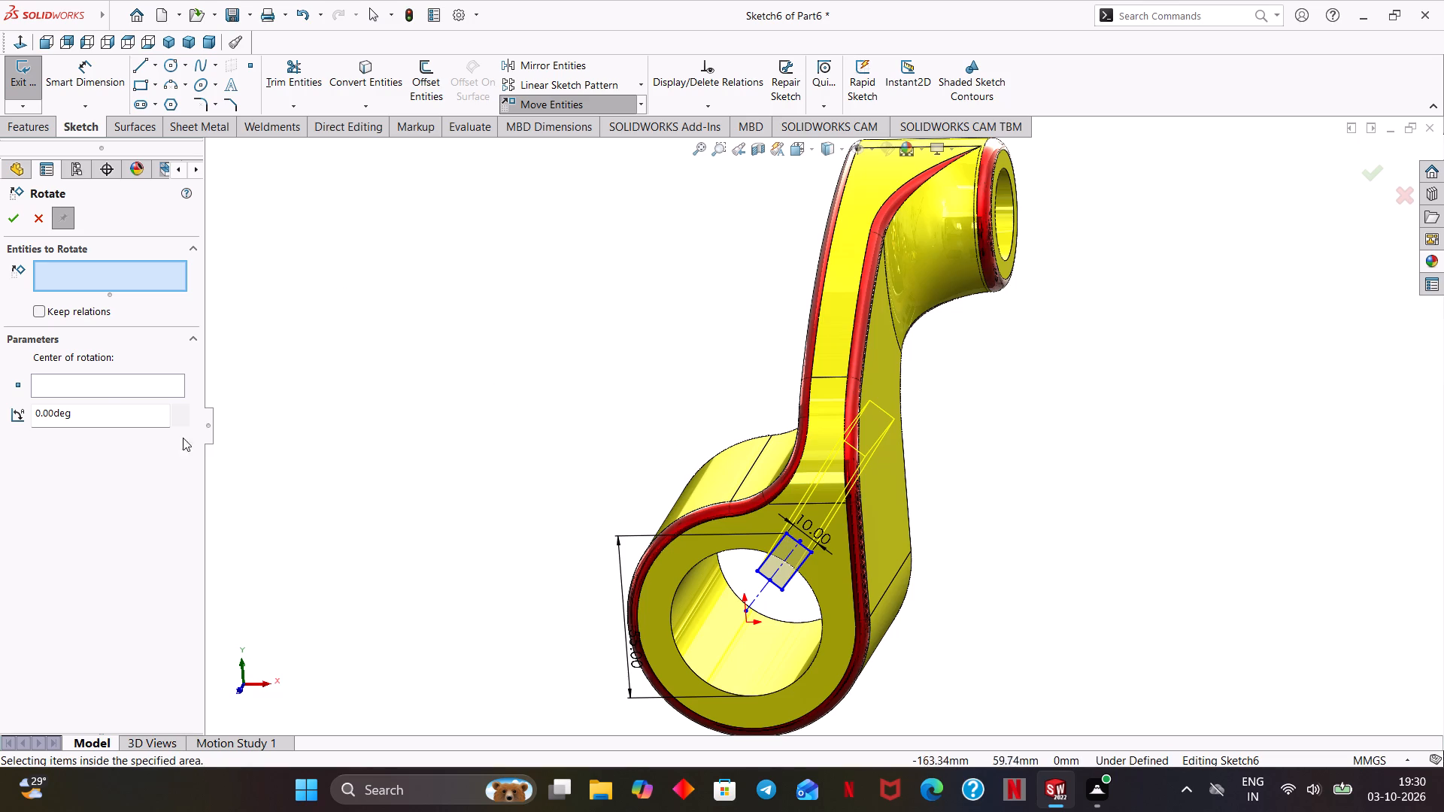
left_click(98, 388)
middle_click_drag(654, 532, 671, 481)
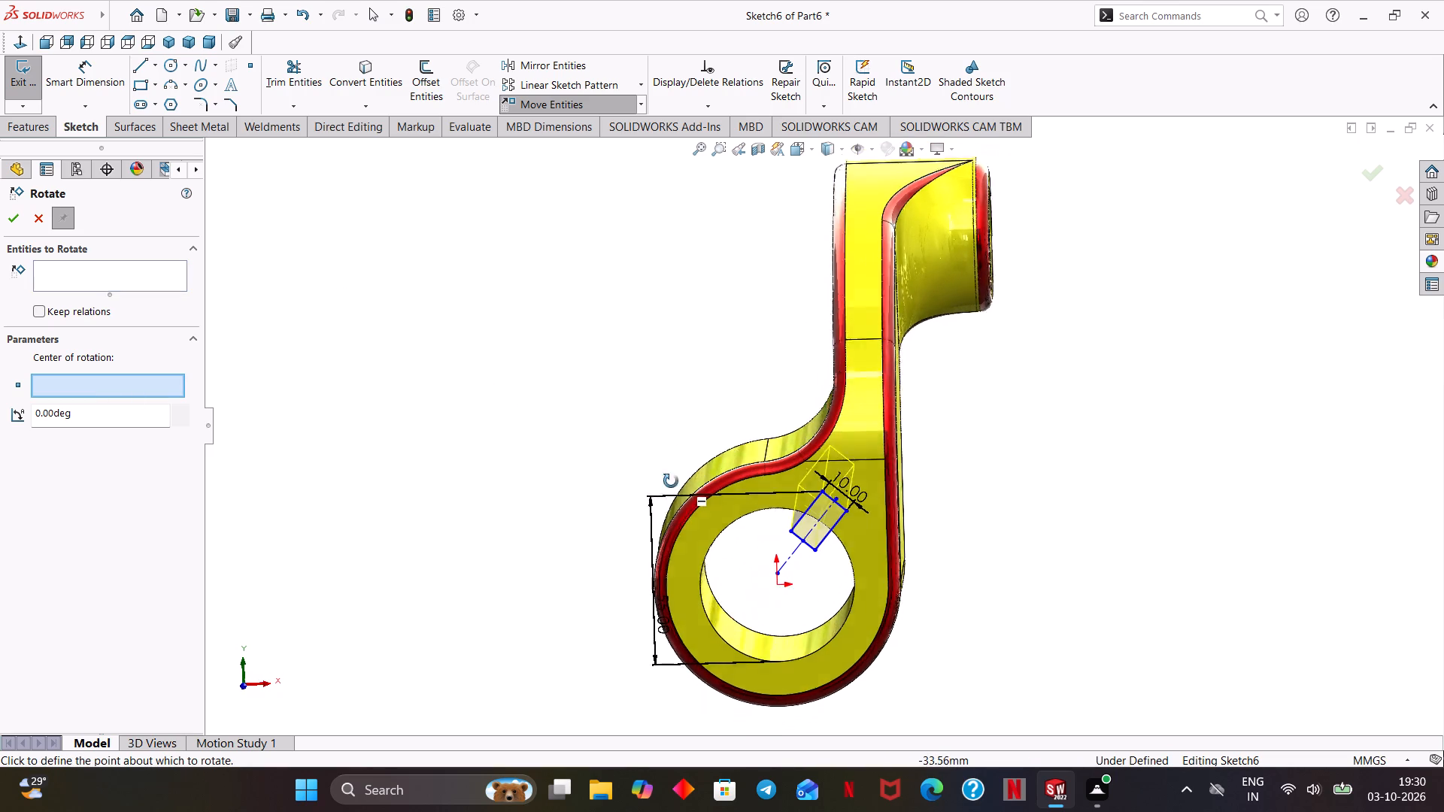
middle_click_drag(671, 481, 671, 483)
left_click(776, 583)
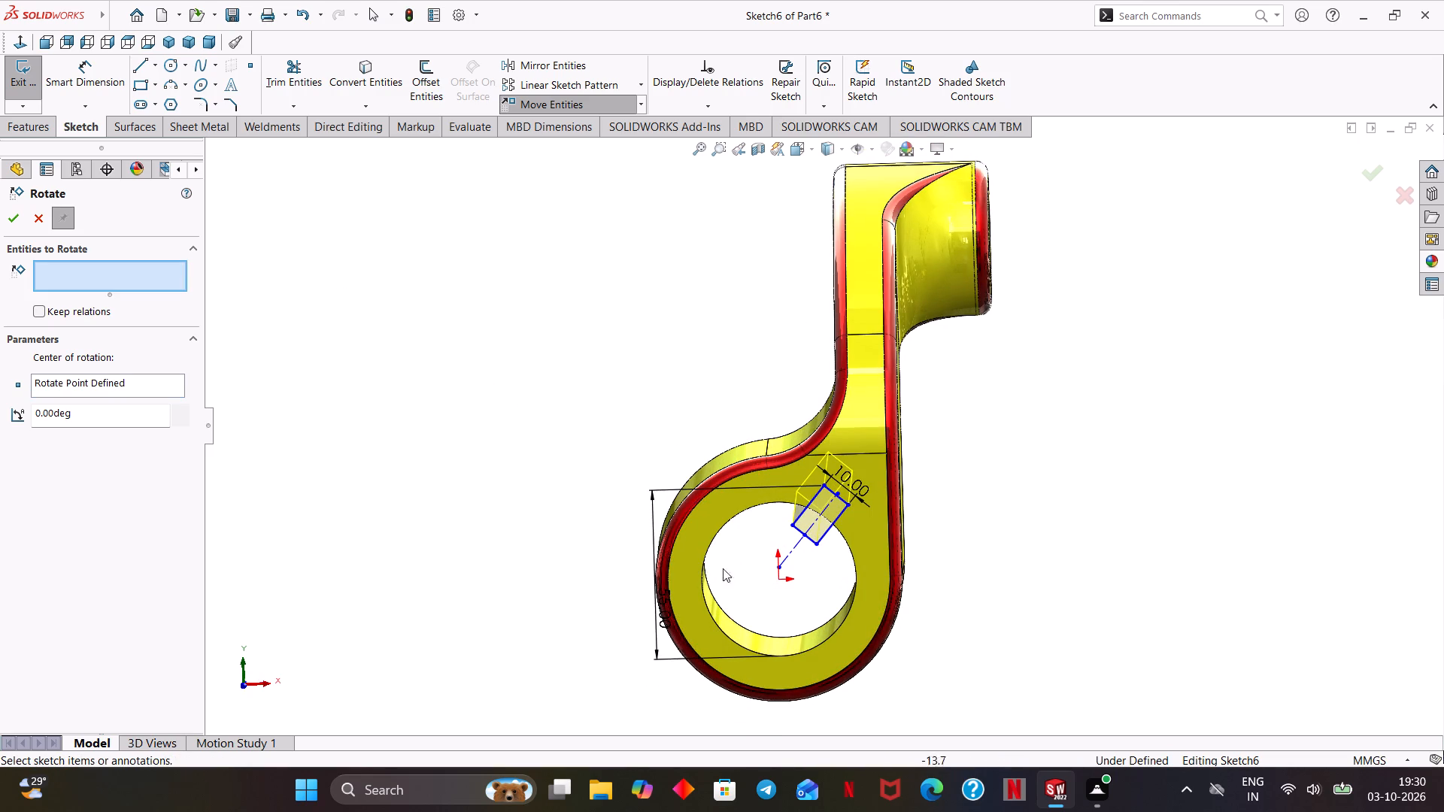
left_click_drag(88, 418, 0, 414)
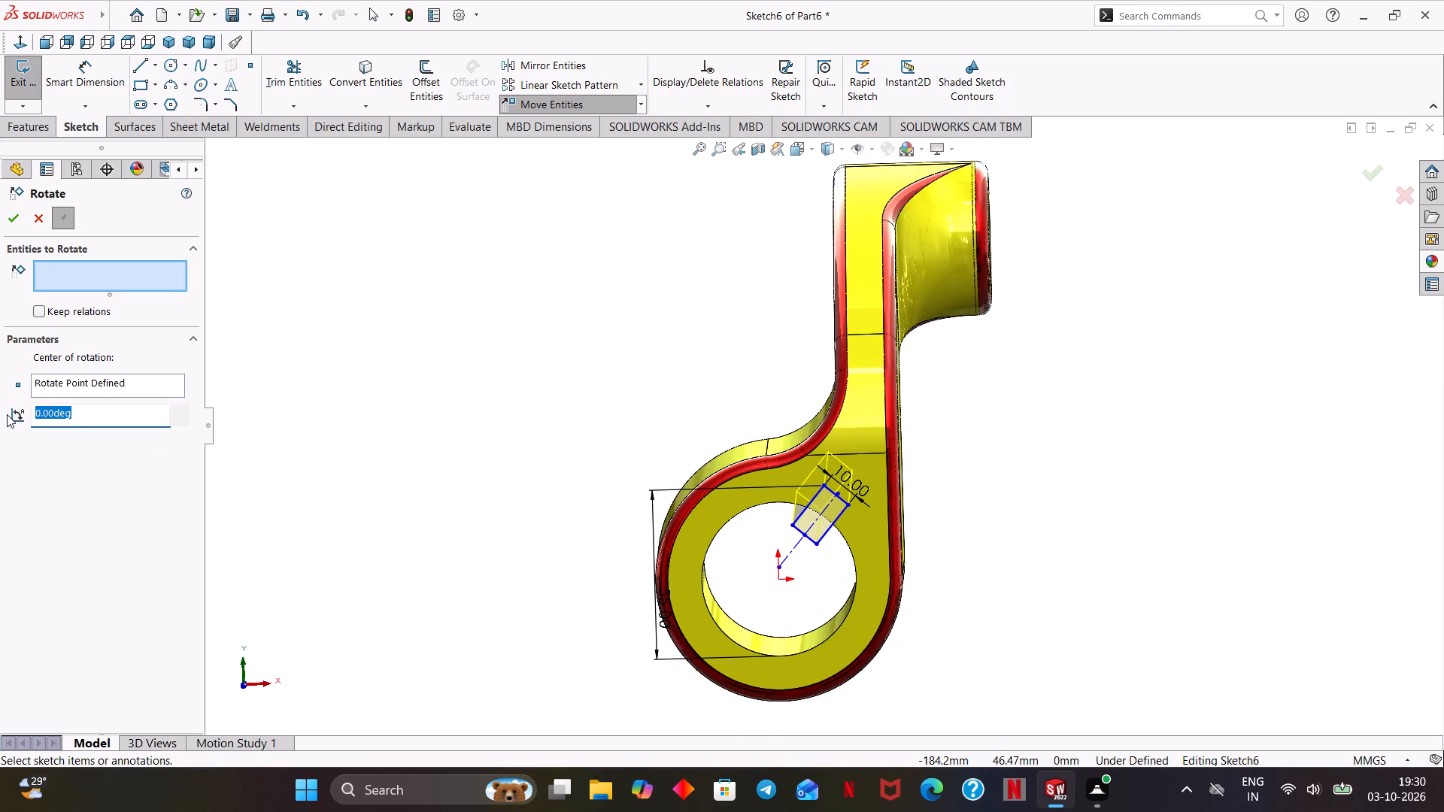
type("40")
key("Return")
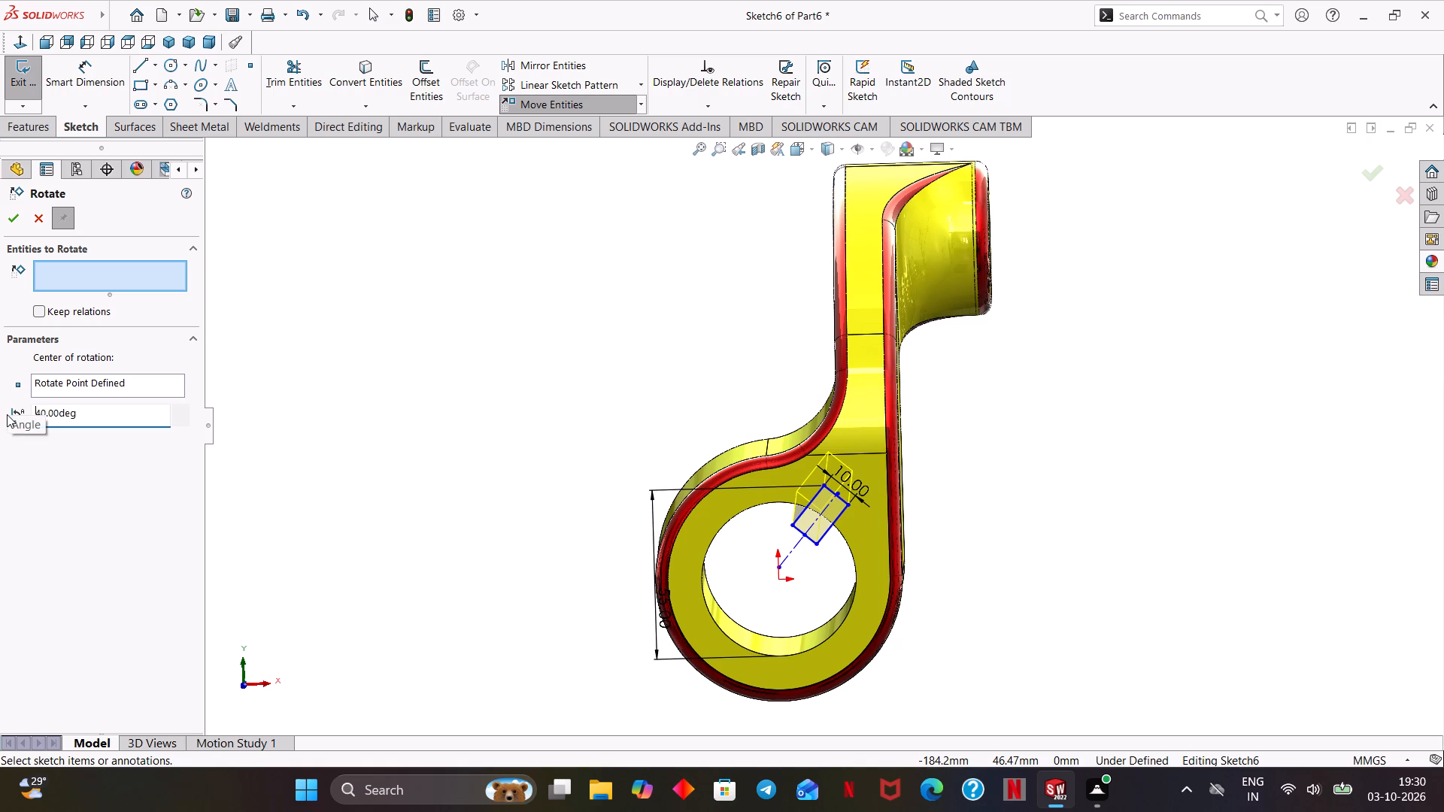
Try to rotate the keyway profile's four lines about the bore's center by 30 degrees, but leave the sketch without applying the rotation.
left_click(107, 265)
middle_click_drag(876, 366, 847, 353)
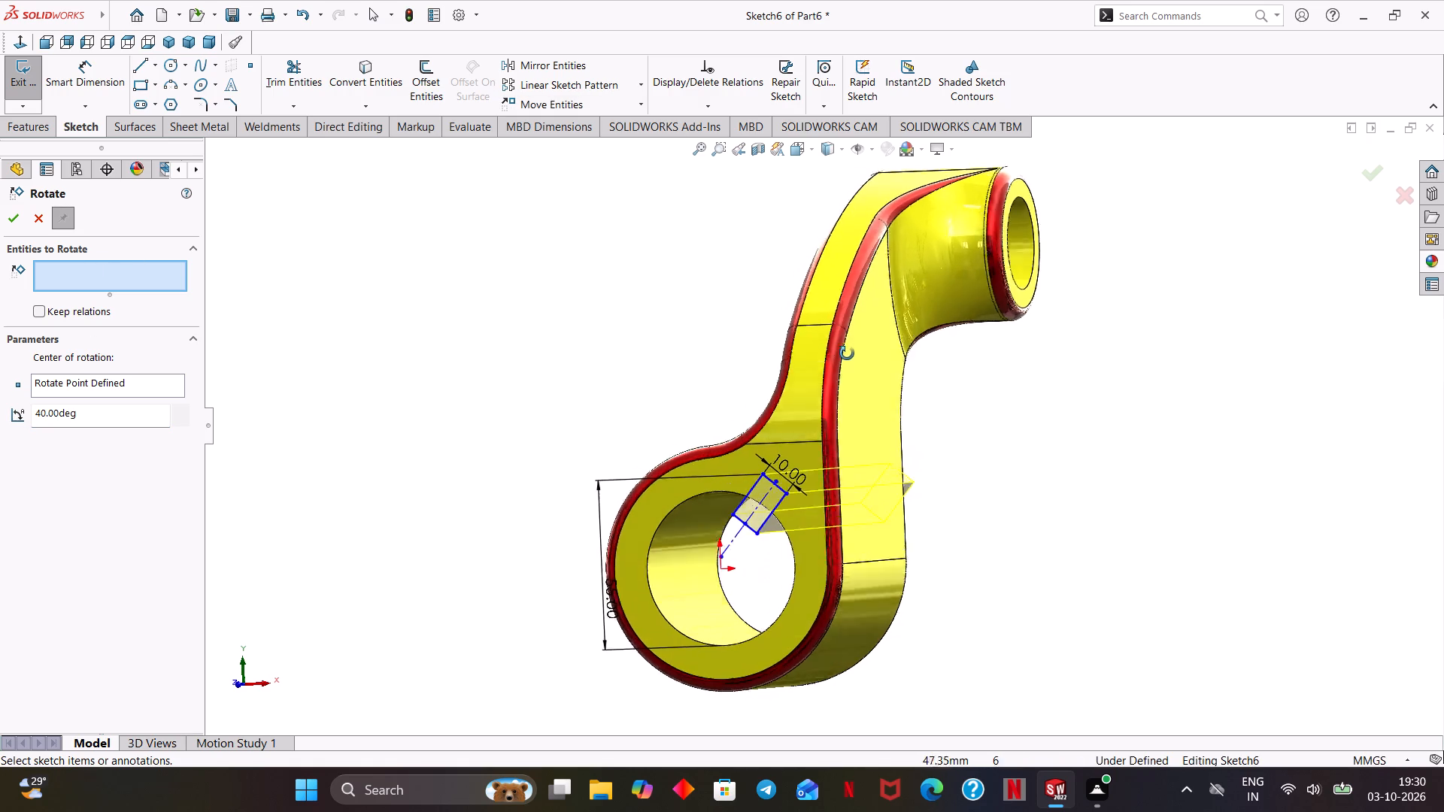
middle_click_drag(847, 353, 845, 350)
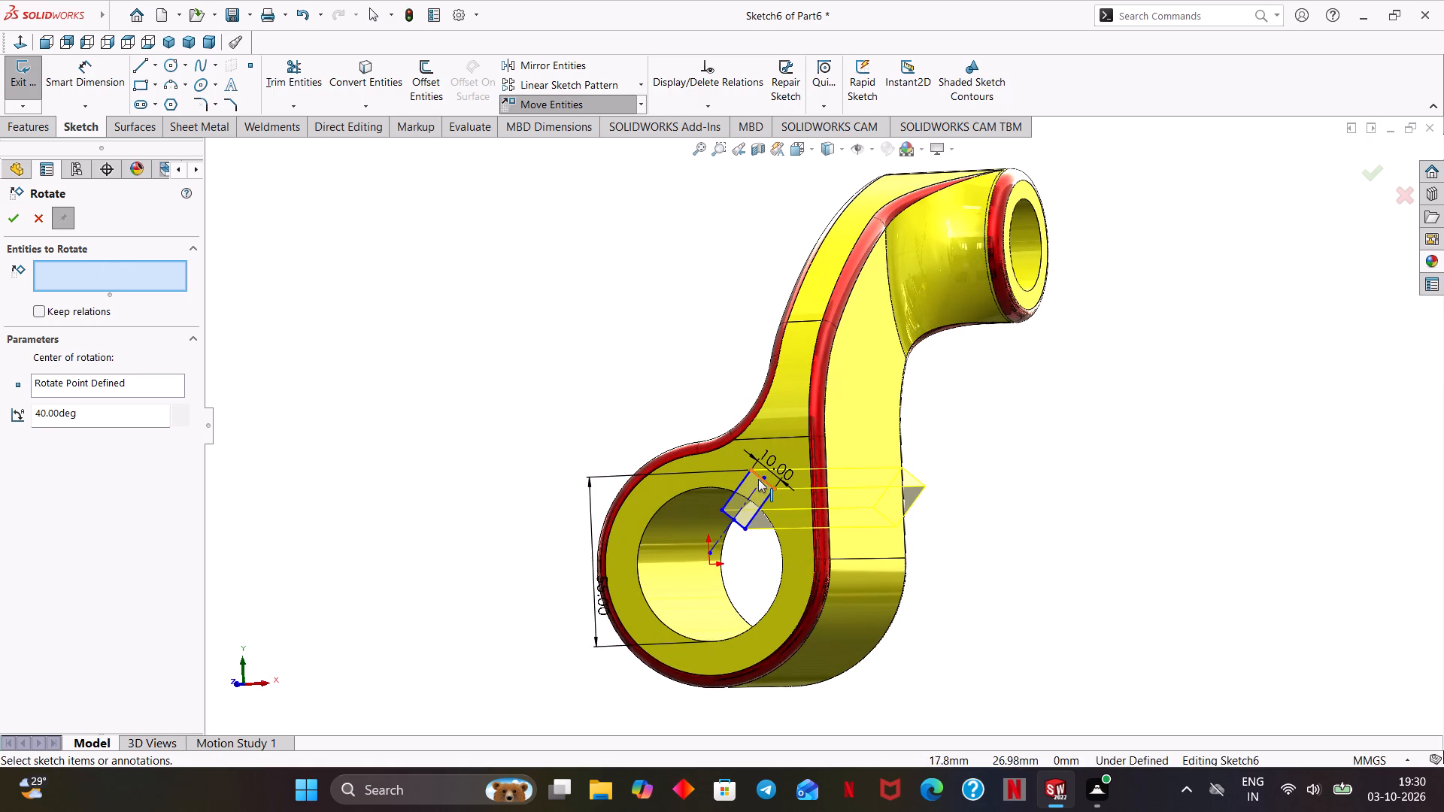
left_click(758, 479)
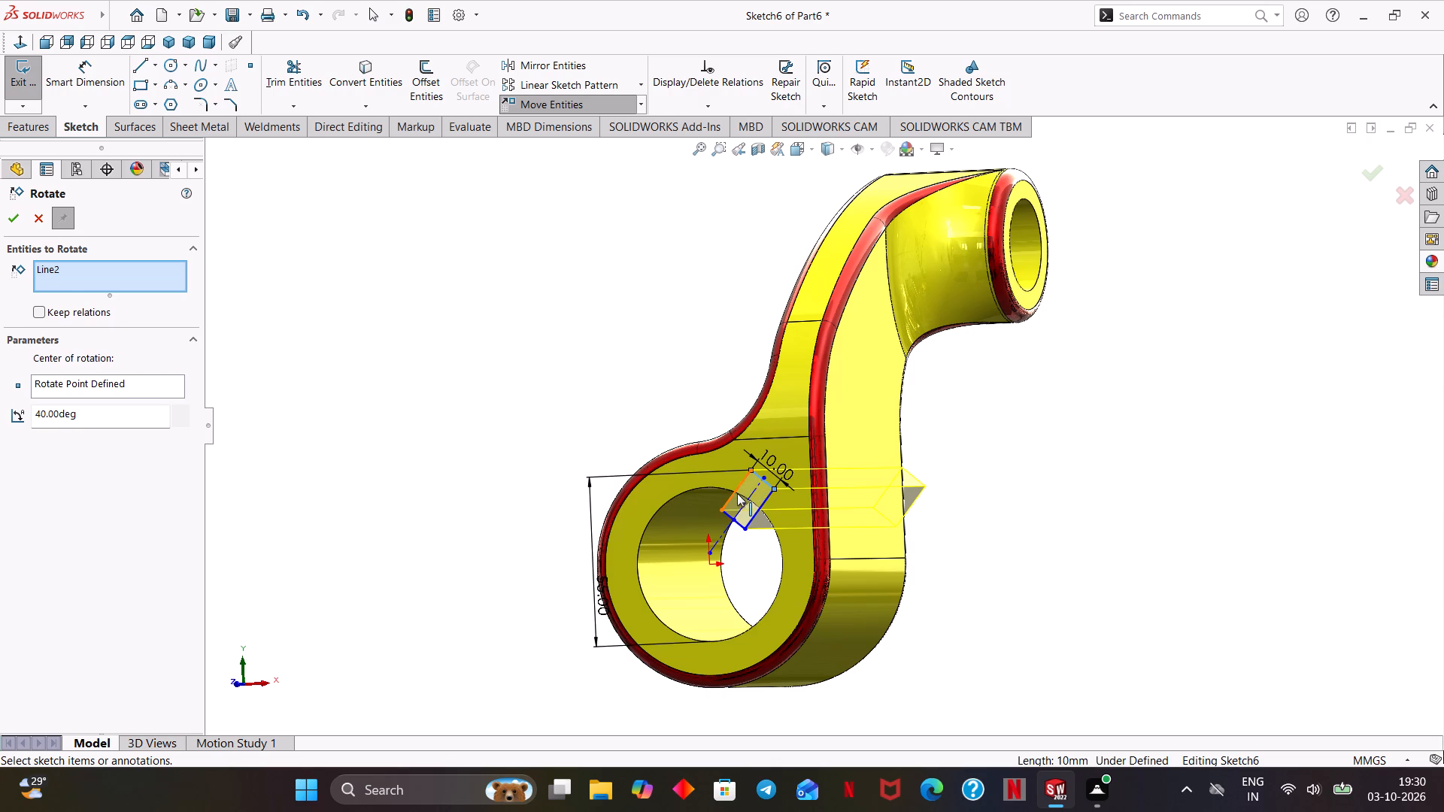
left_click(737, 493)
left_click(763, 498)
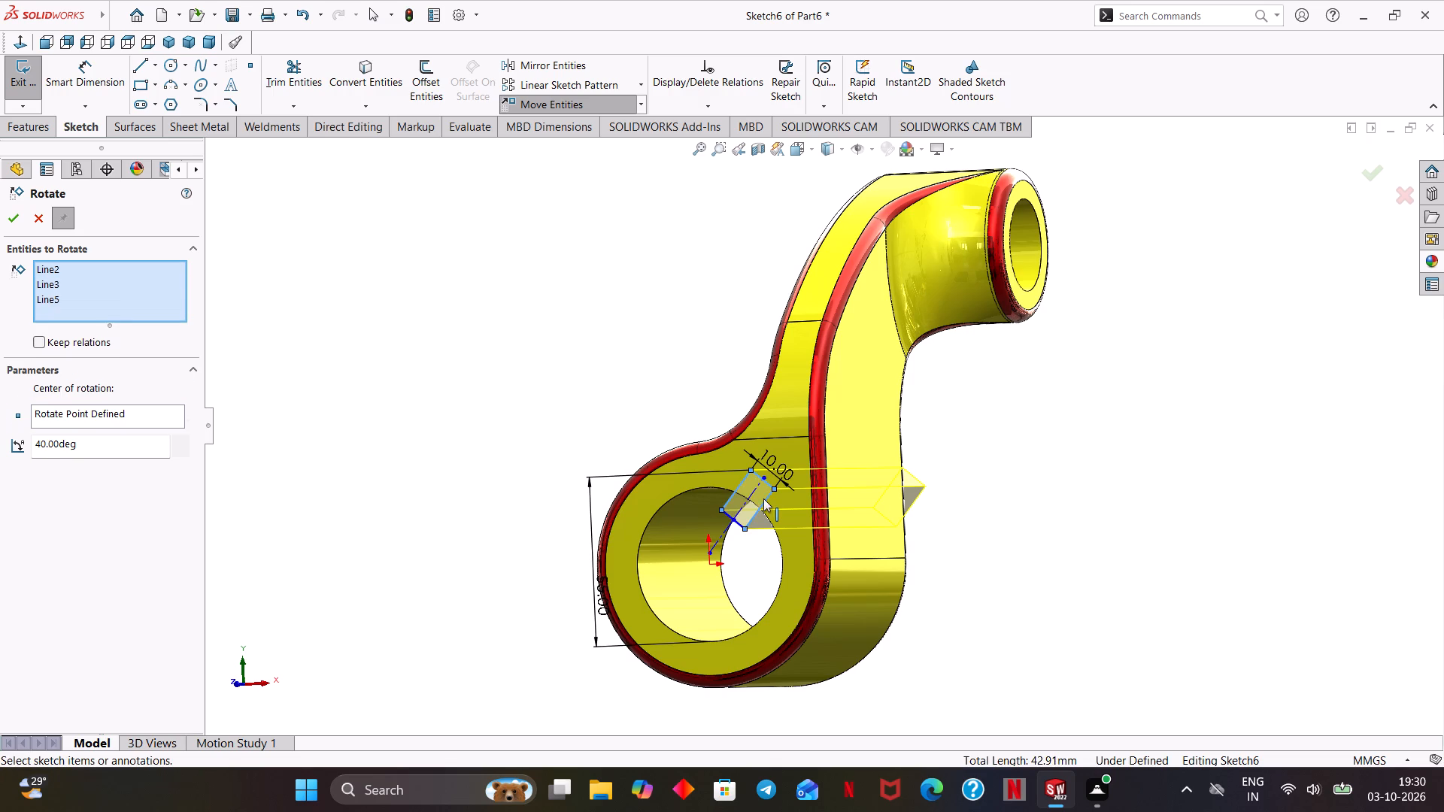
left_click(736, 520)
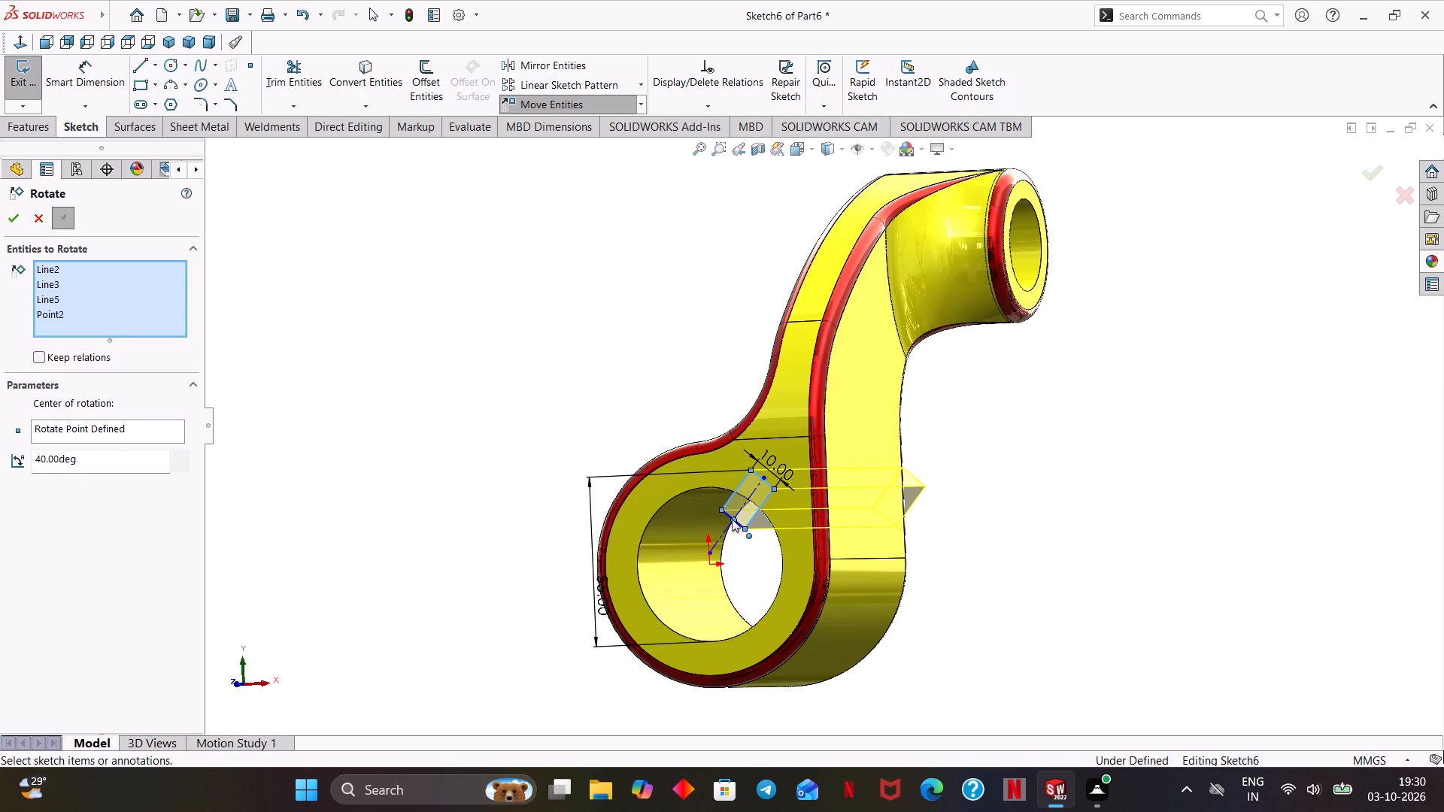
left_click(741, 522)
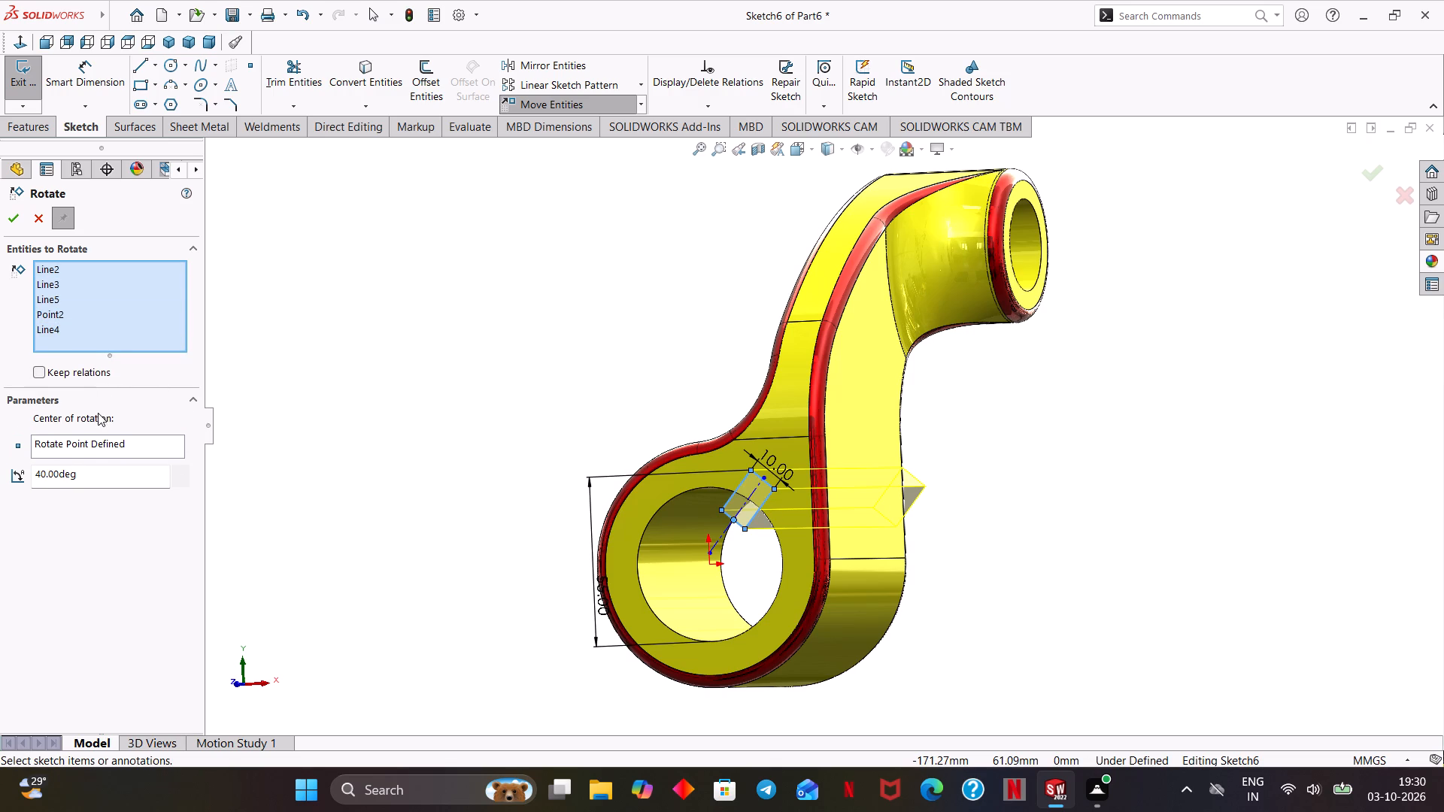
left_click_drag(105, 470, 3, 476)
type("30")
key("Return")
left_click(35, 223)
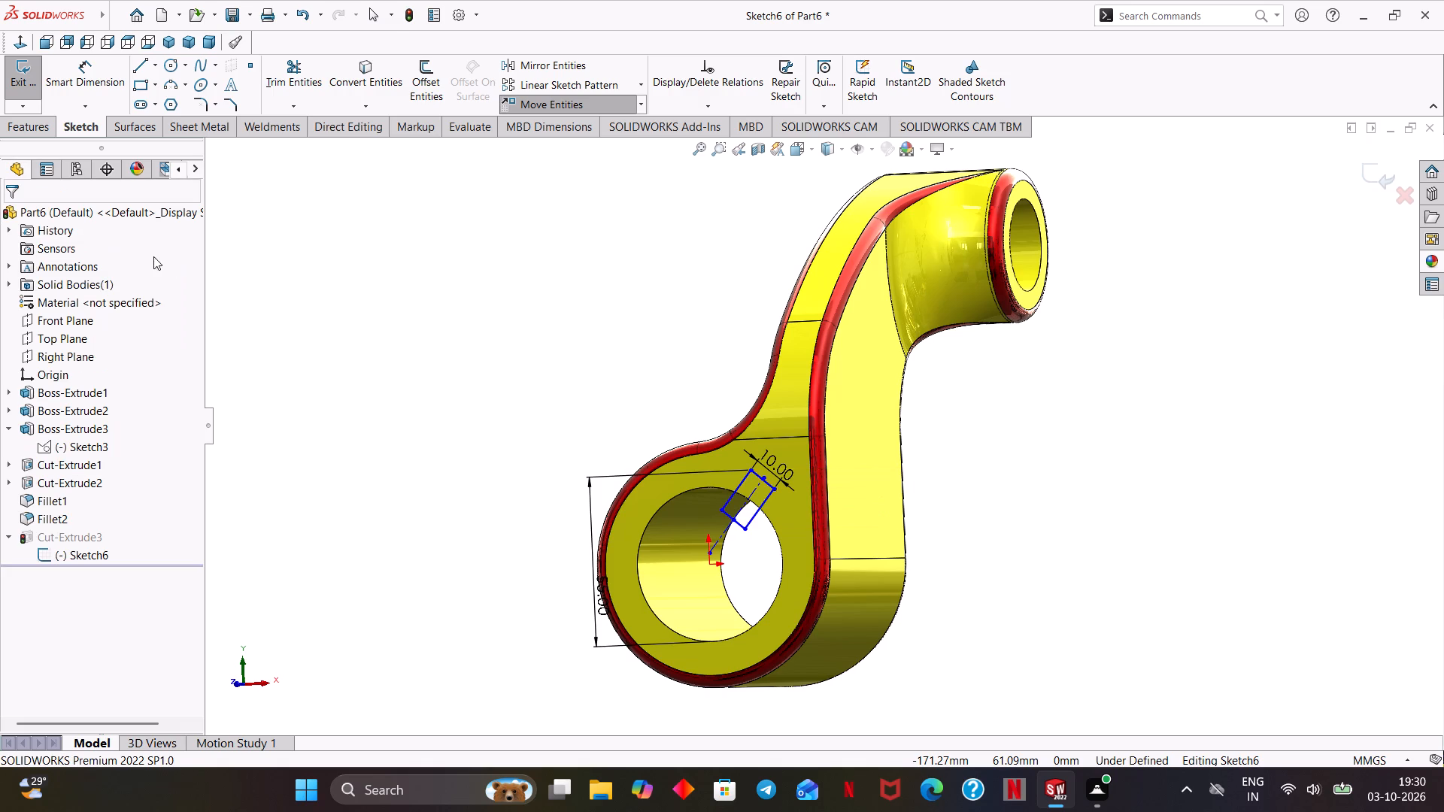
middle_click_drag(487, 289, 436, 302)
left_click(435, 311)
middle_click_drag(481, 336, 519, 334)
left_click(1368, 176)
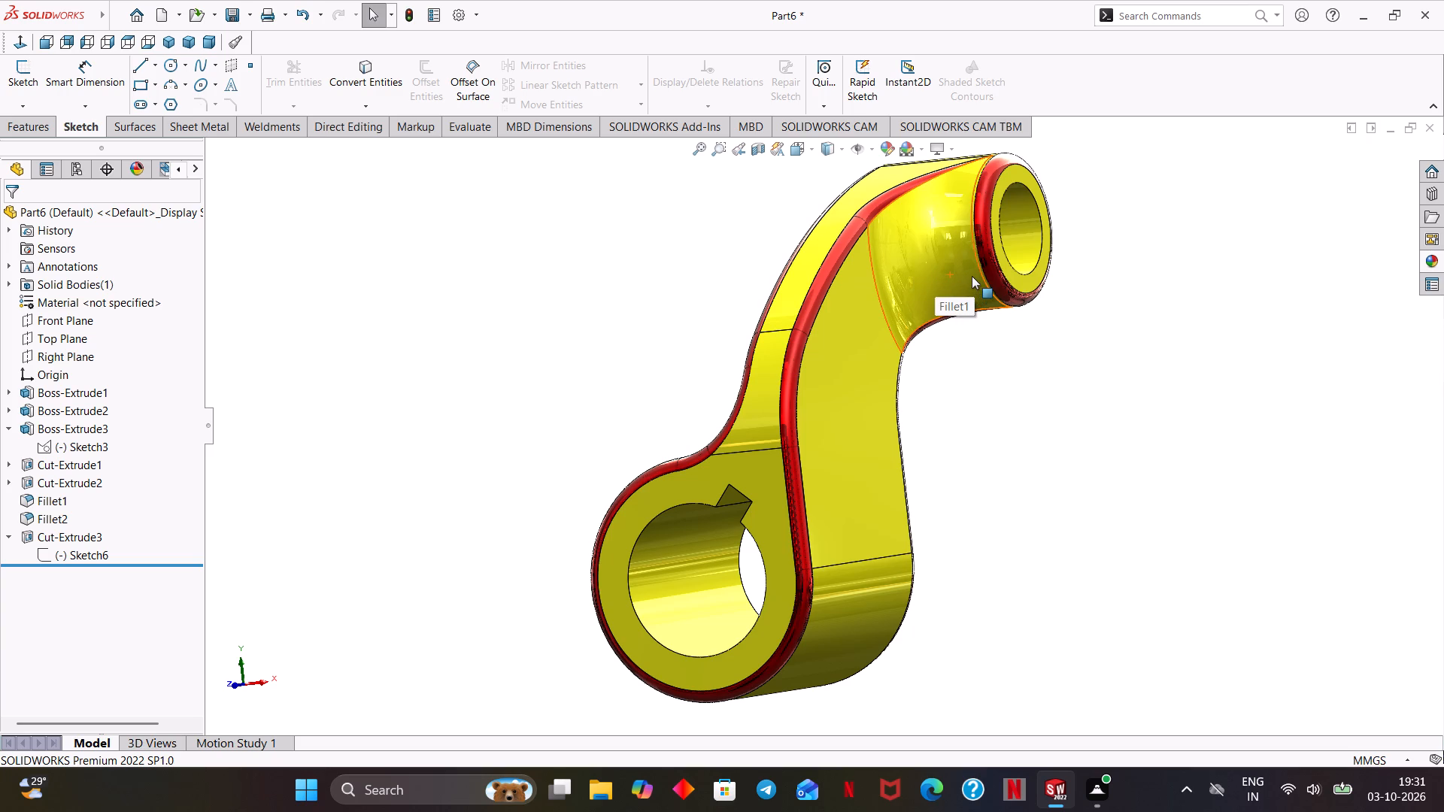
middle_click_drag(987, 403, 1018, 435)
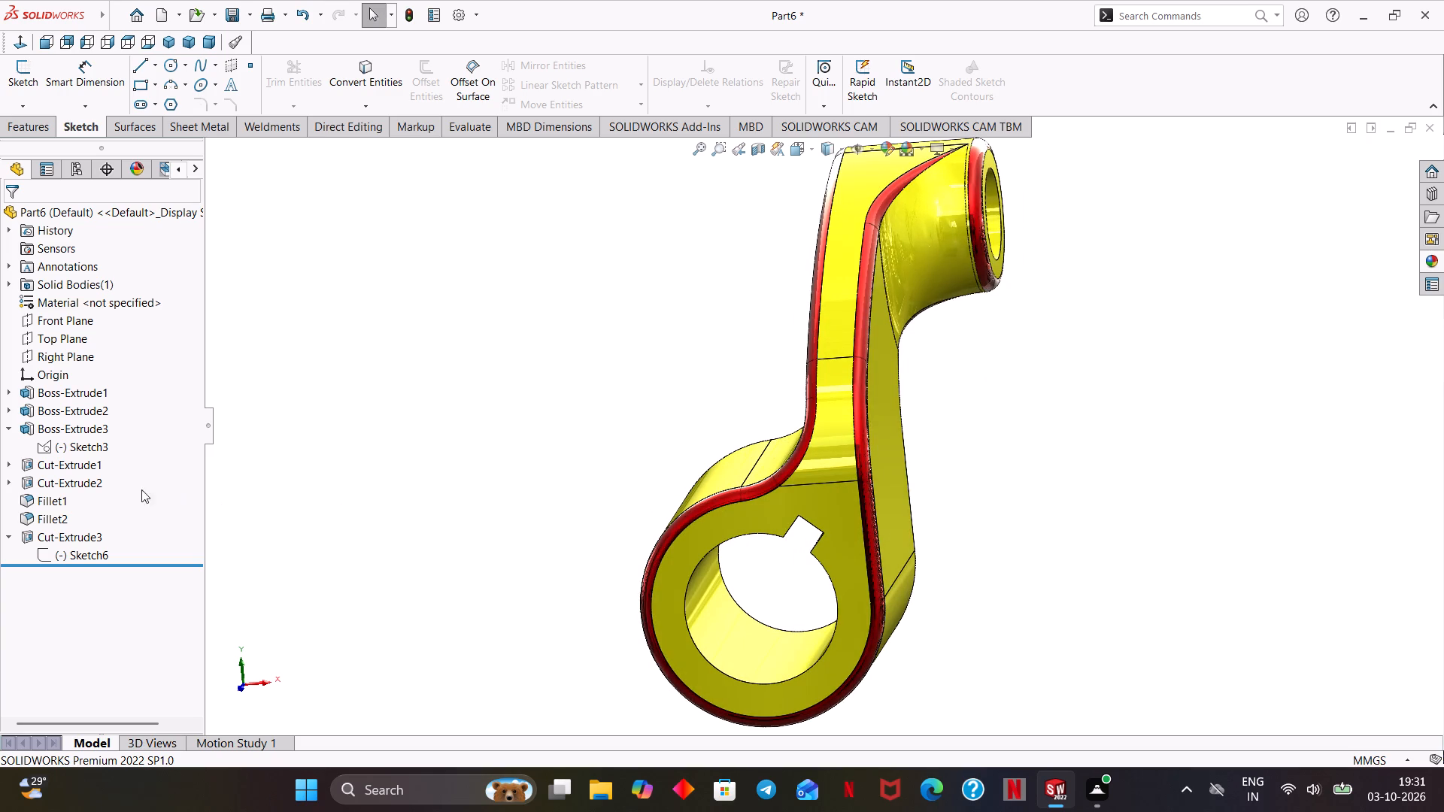
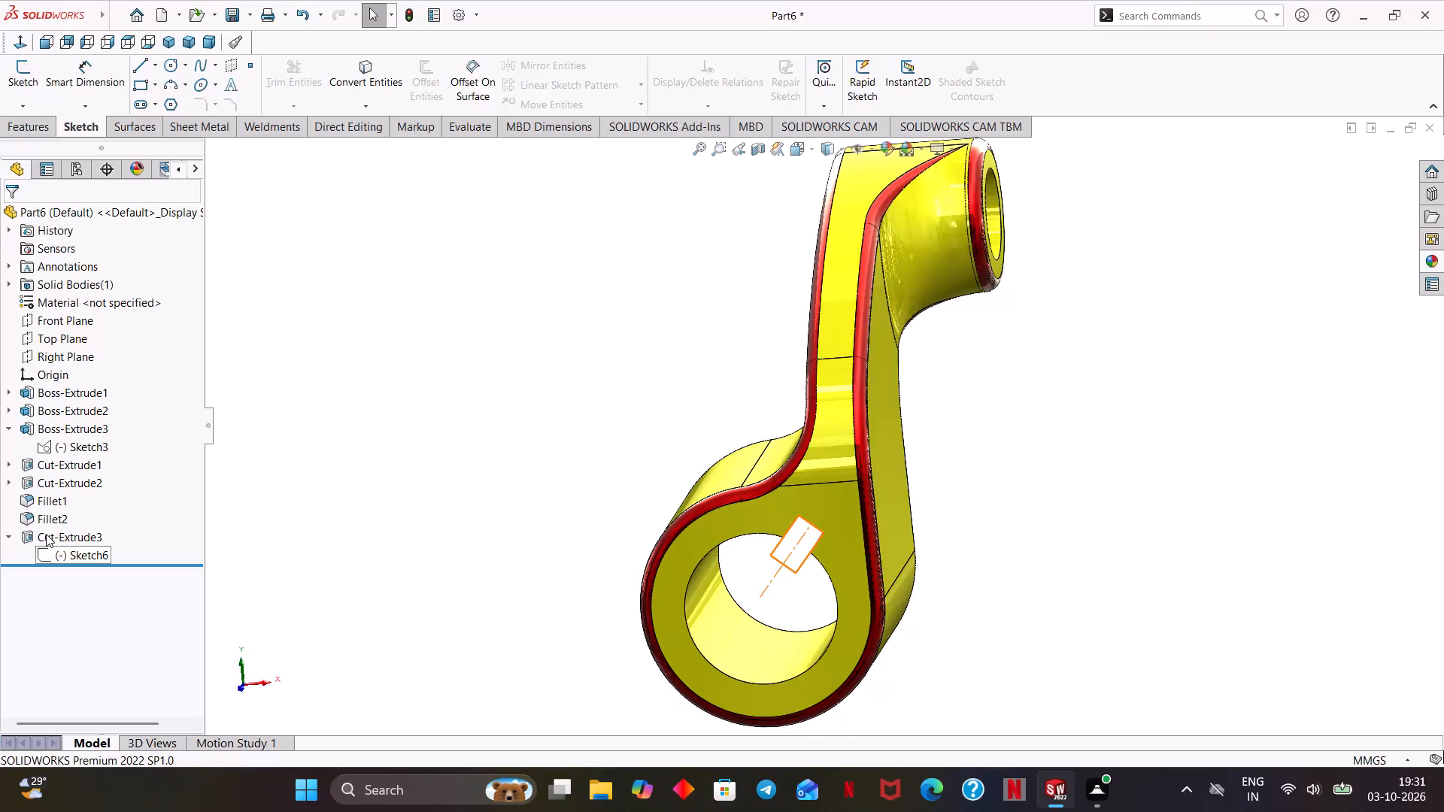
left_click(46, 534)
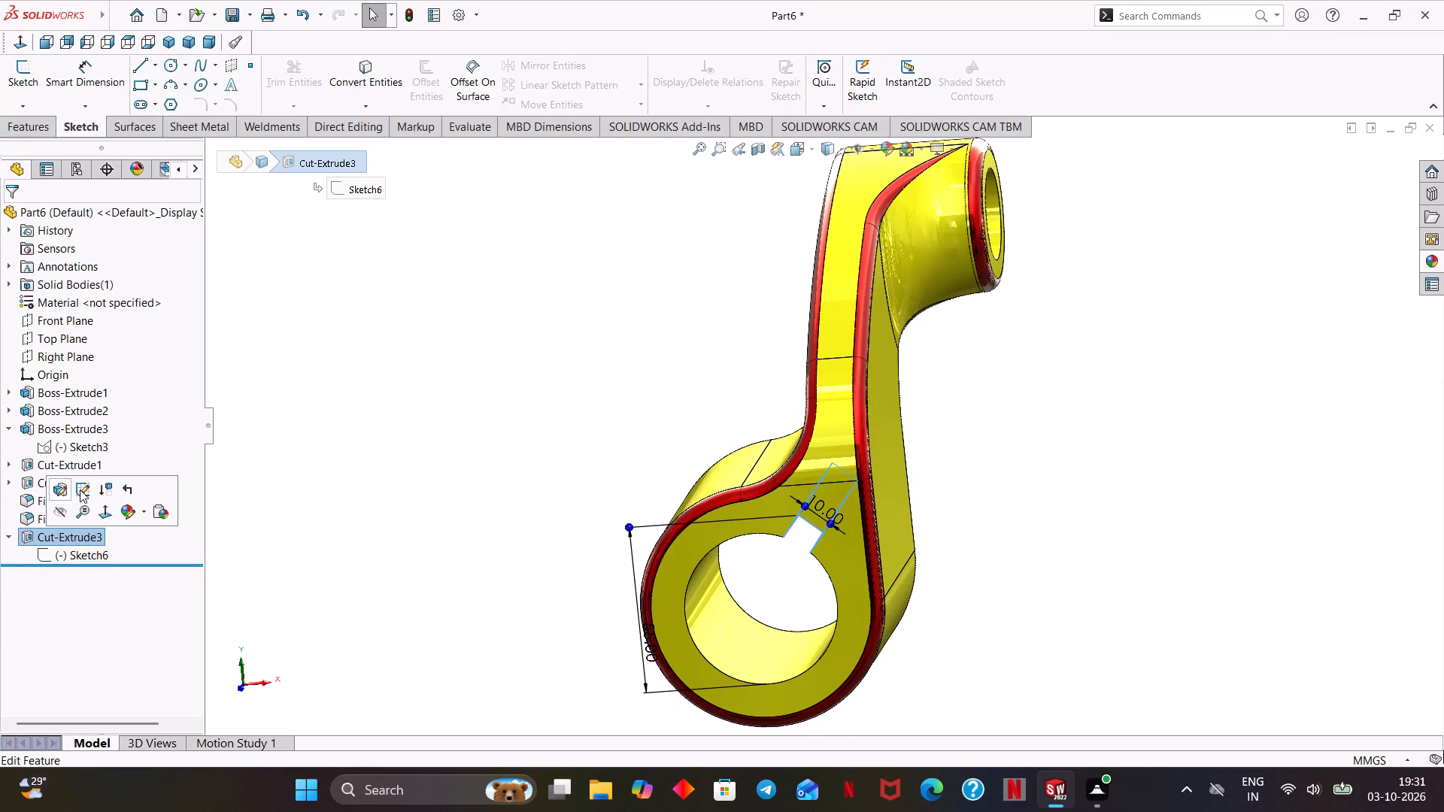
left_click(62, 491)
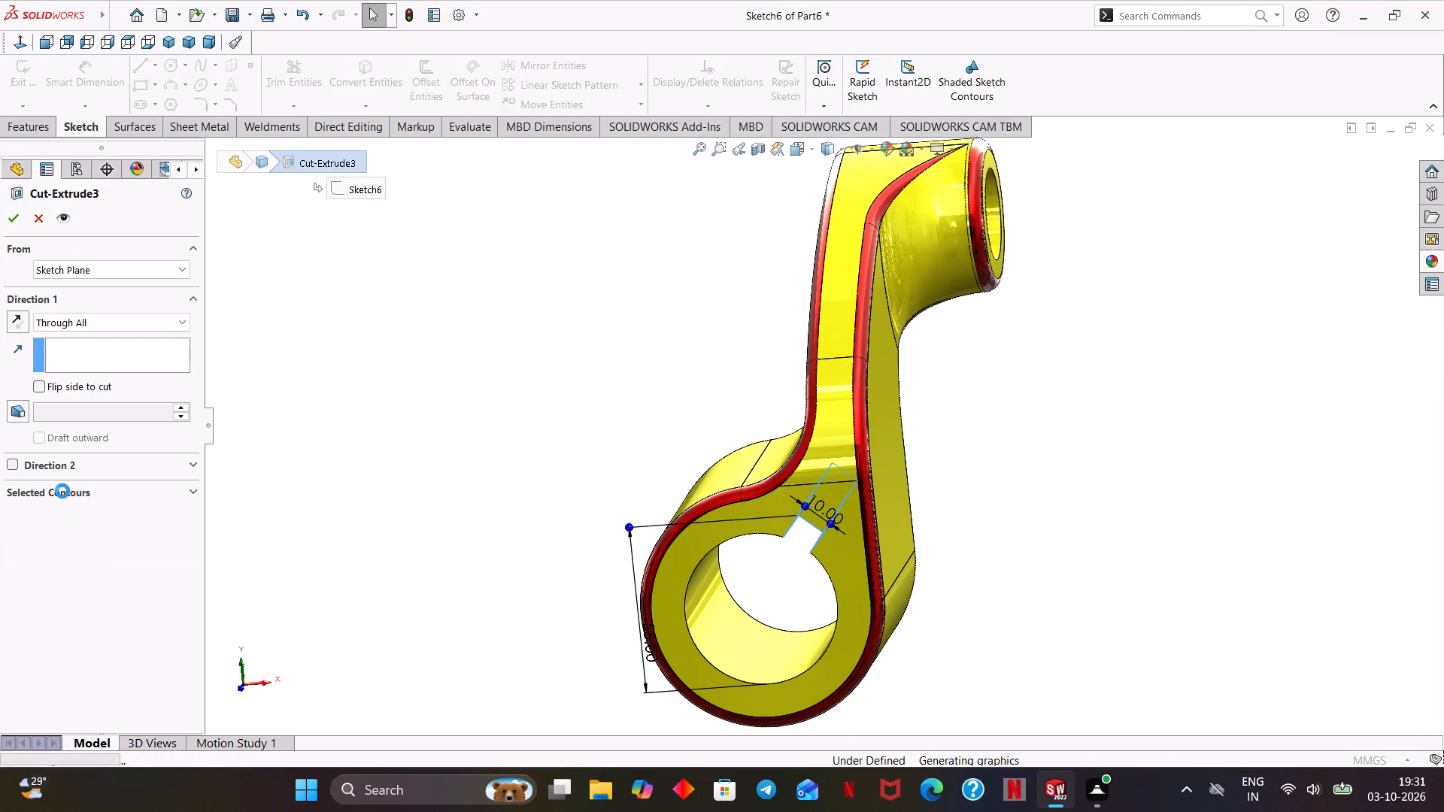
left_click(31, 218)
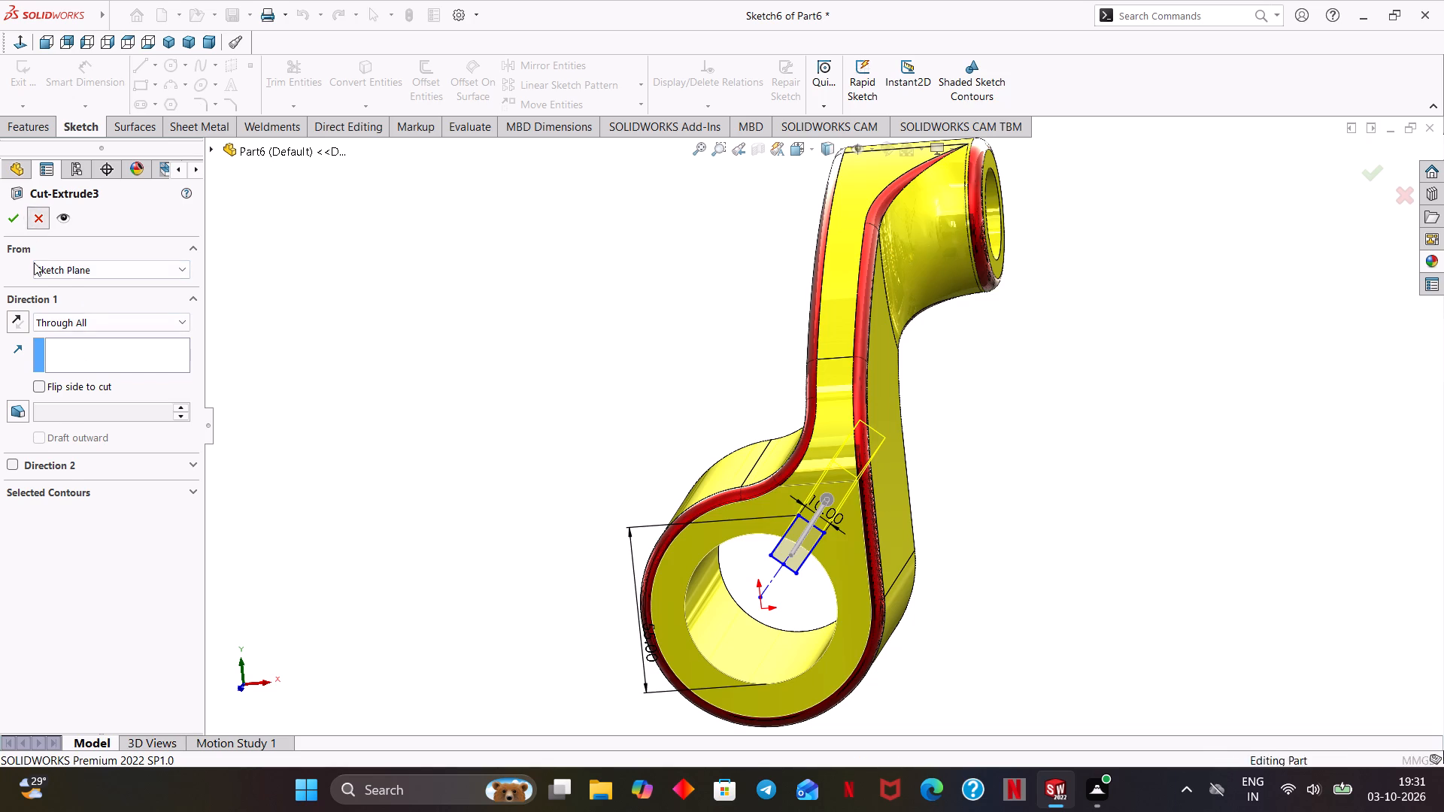
Open the sketch of the keyway cut (Sketch6 of Cut-Extrude3) for editing.
left_click(88, 532)
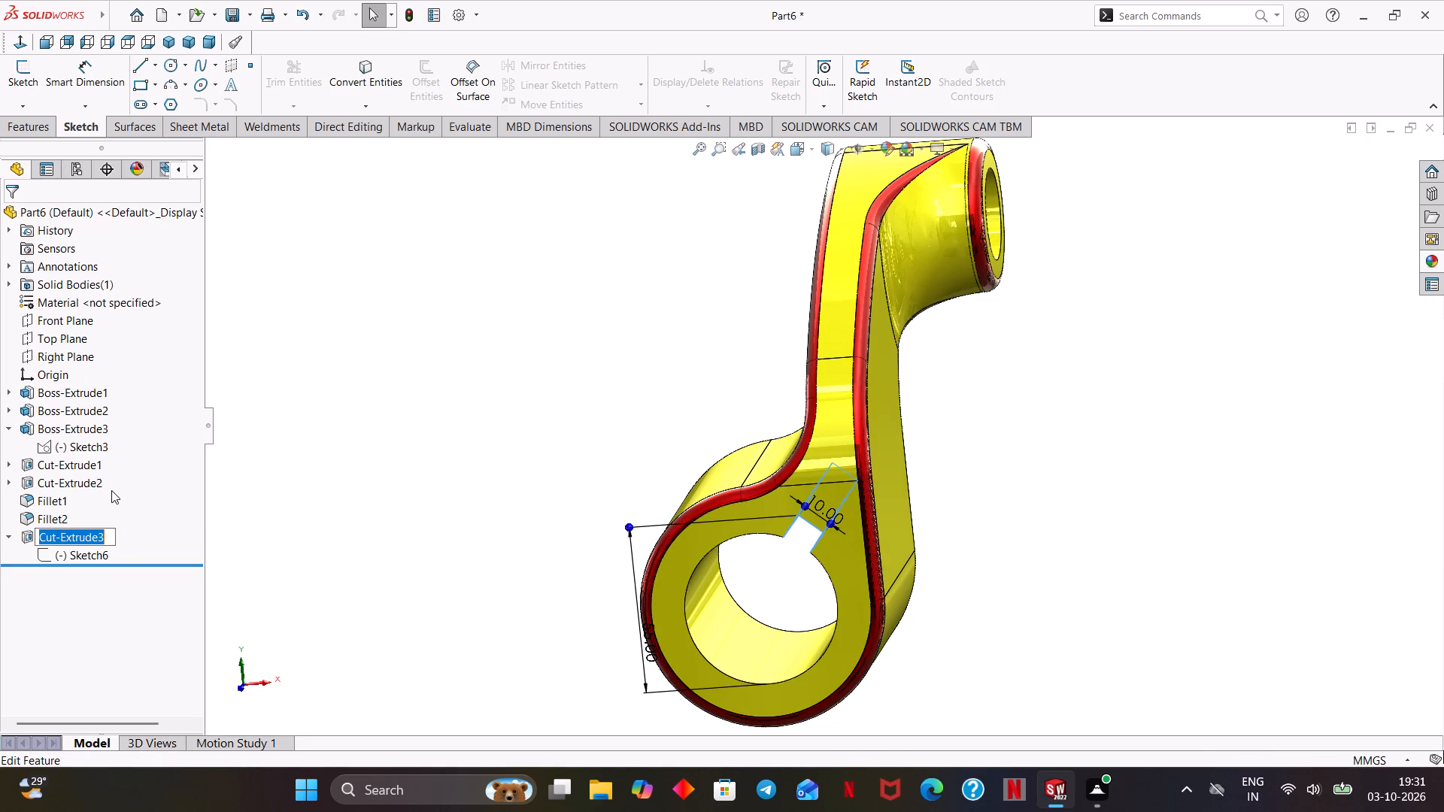
left_click(129, 523)
left_click(75, 540)
left_click(111, 497)
left_click(86, 531)
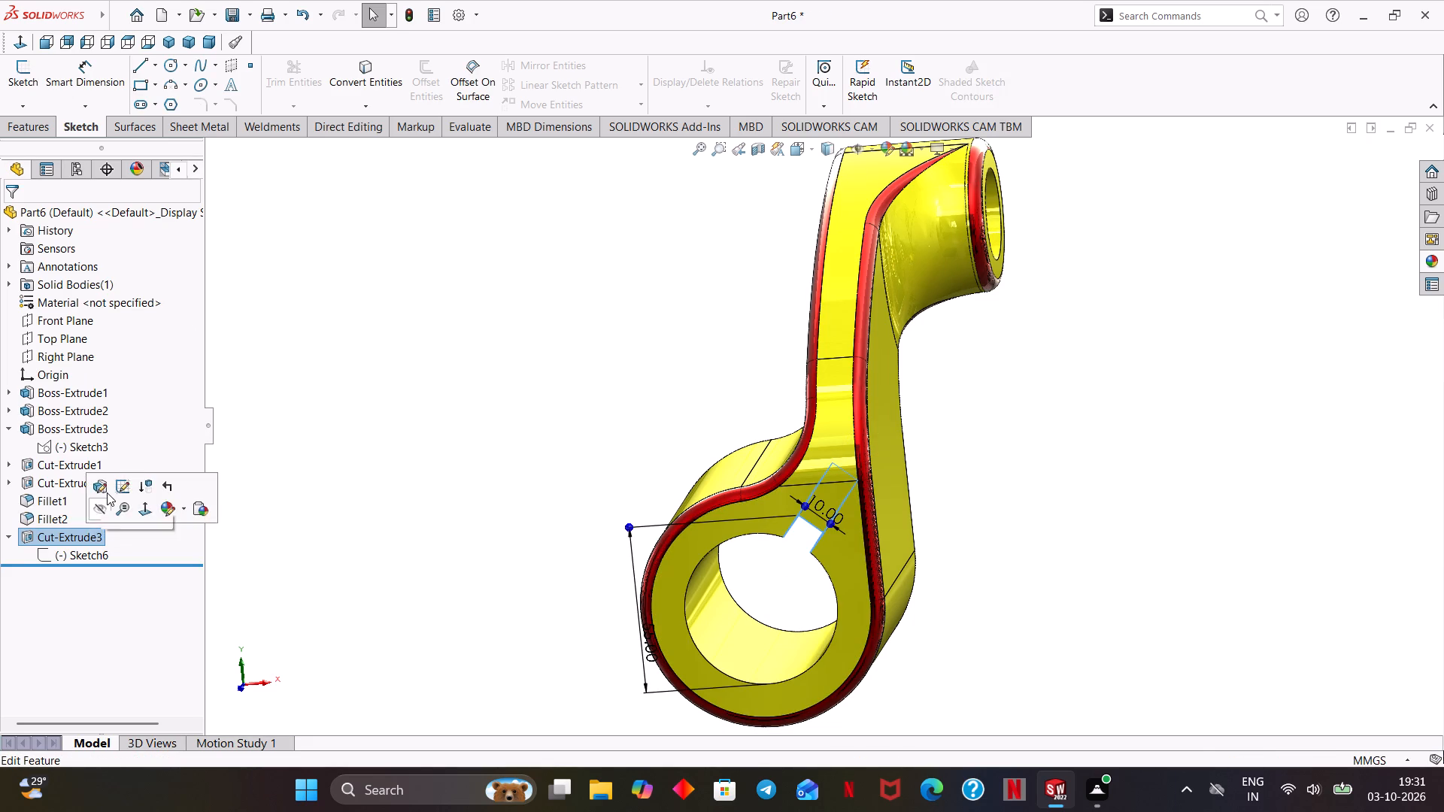
left_click(91, 534)
left_click(124, 535)
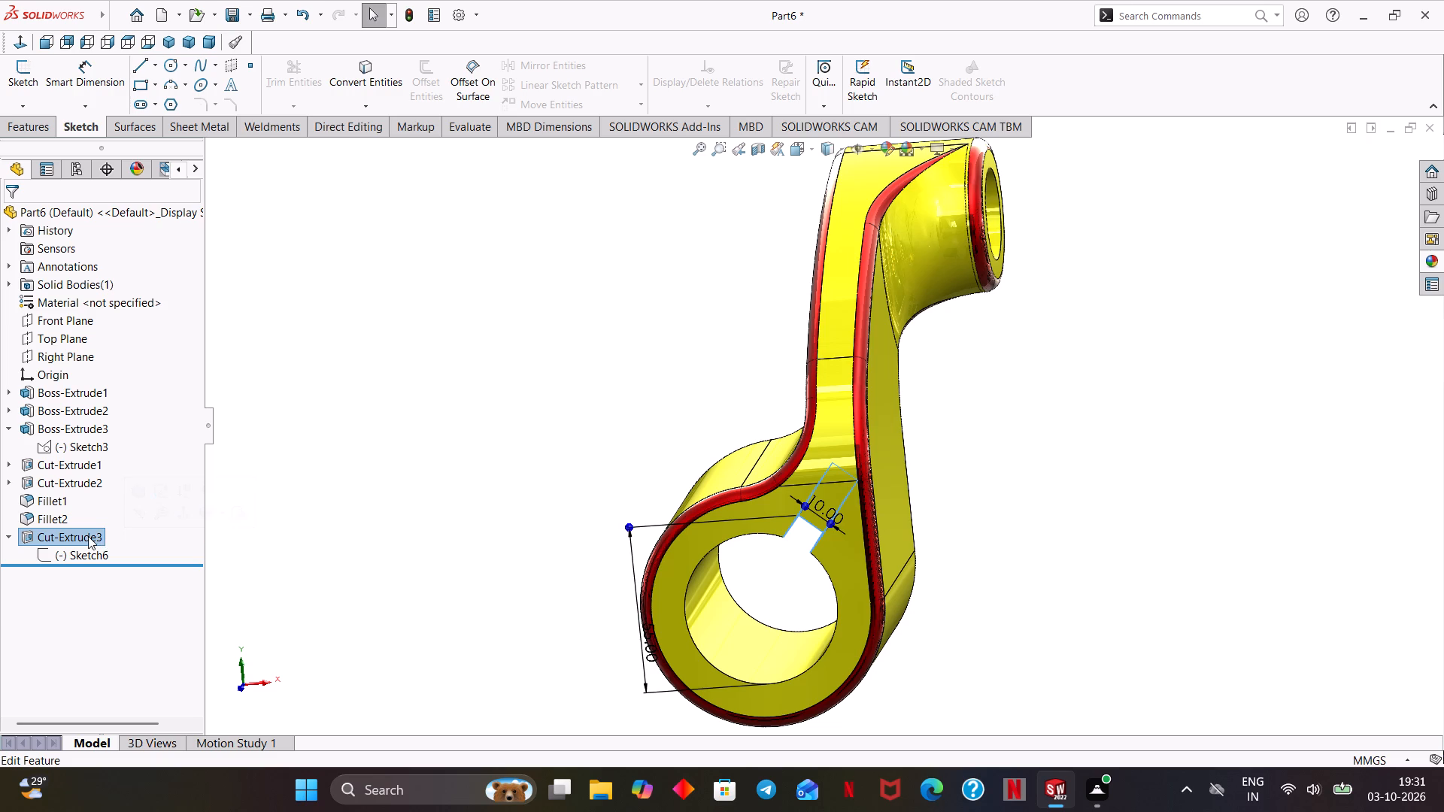
left_click(159, 498)
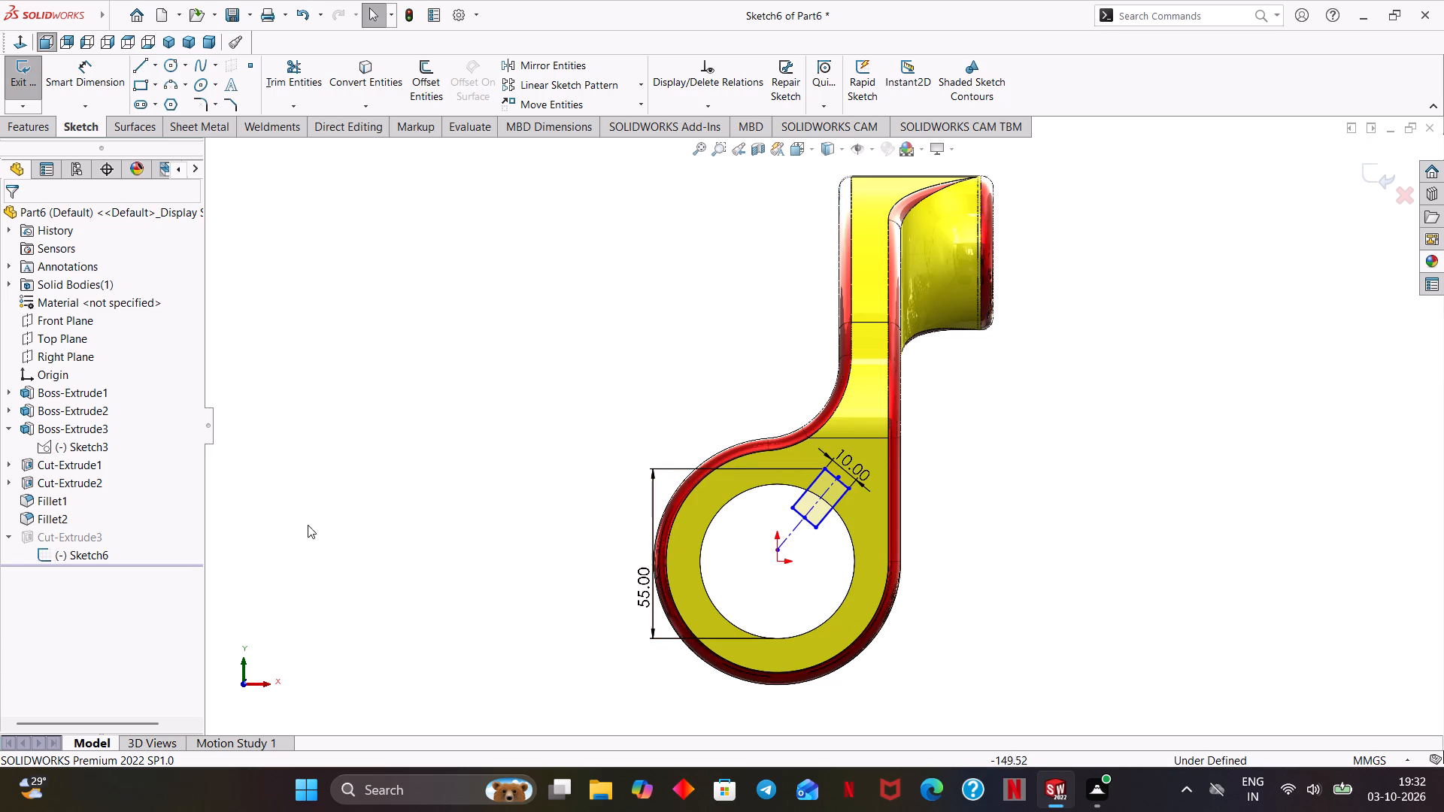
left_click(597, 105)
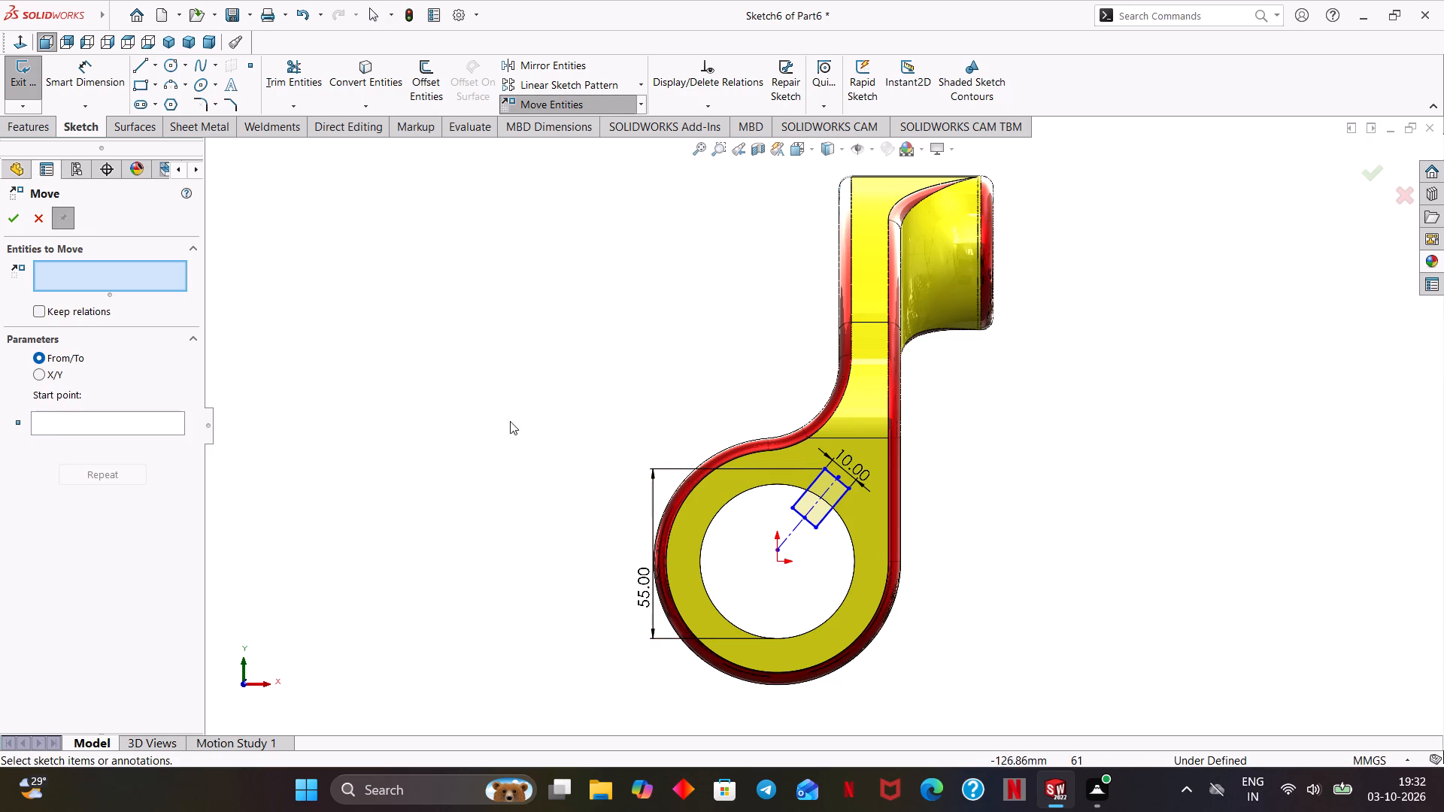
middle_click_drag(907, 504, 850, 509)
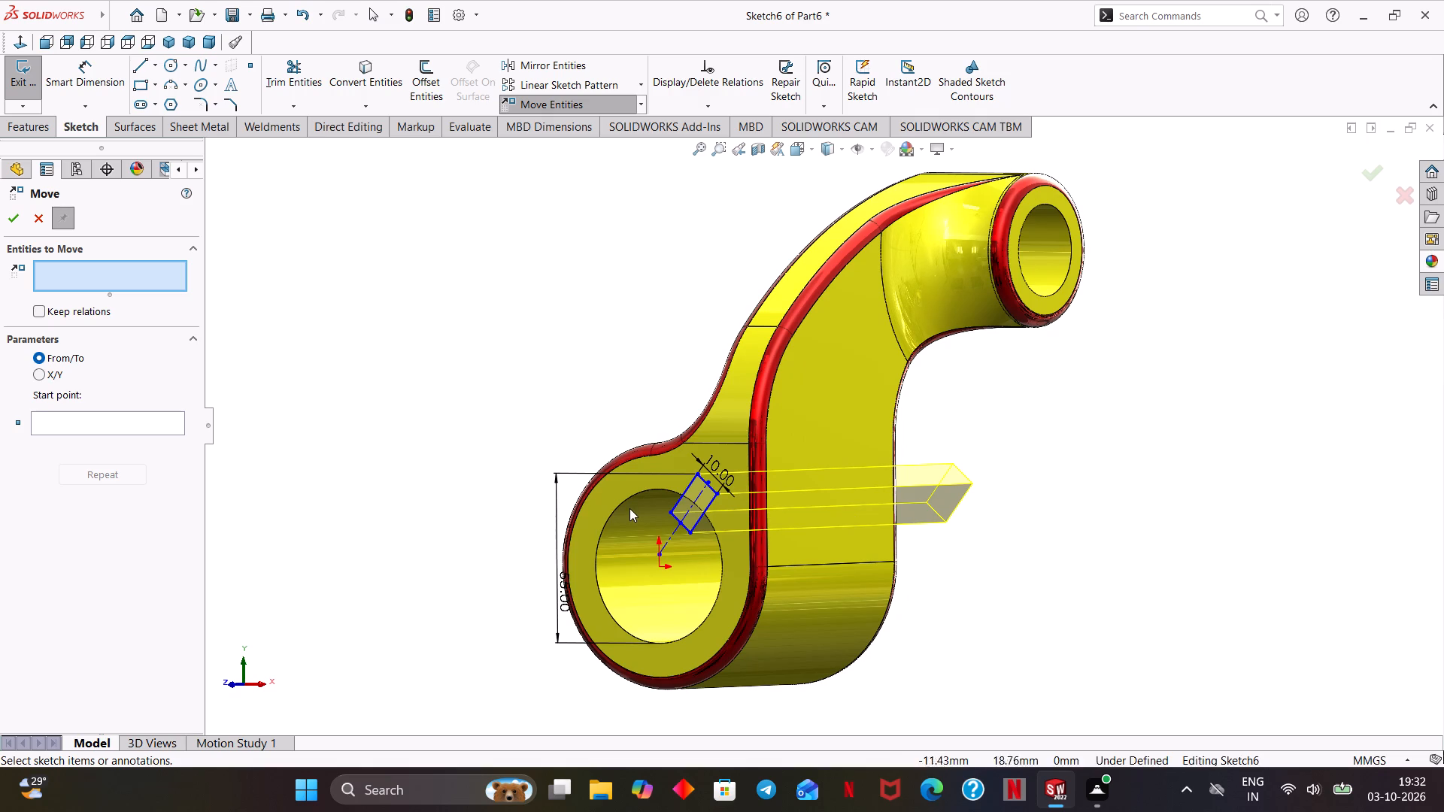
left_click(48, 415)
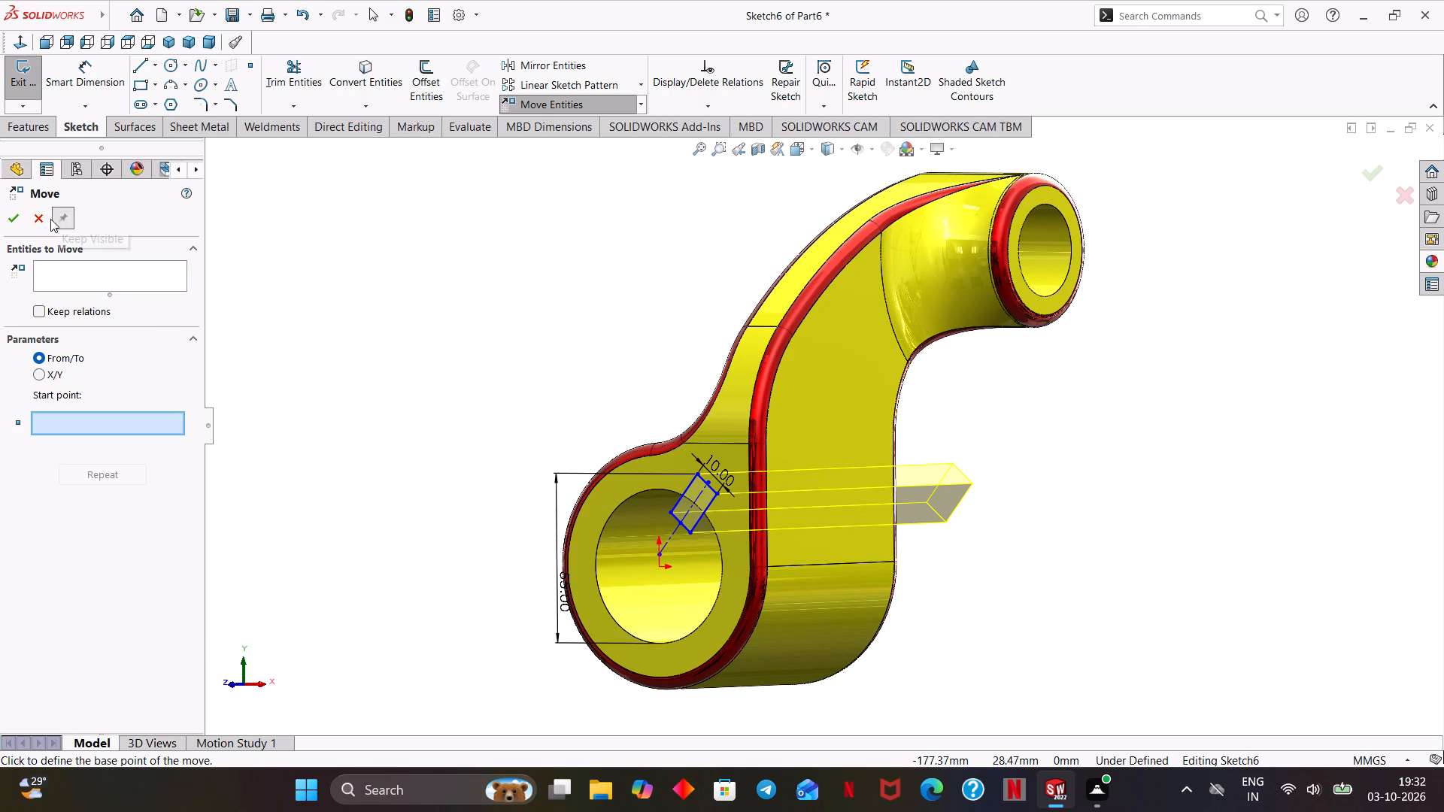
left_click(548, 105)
Set up Rotate Entities on the keyway profile's four lines about the large bore's center with a 45-degree angle.
left_click(639, 107)
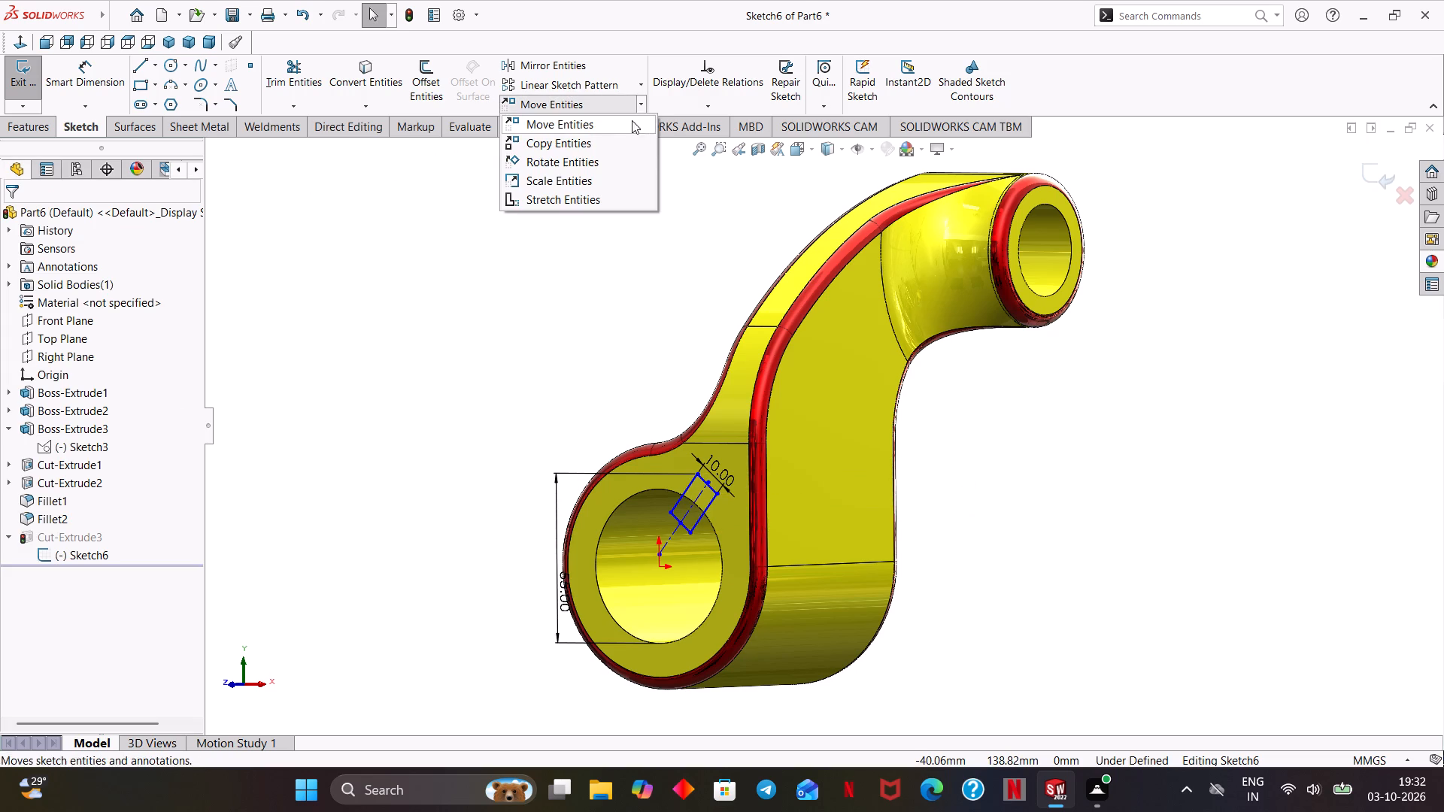
left_click(591, 159)
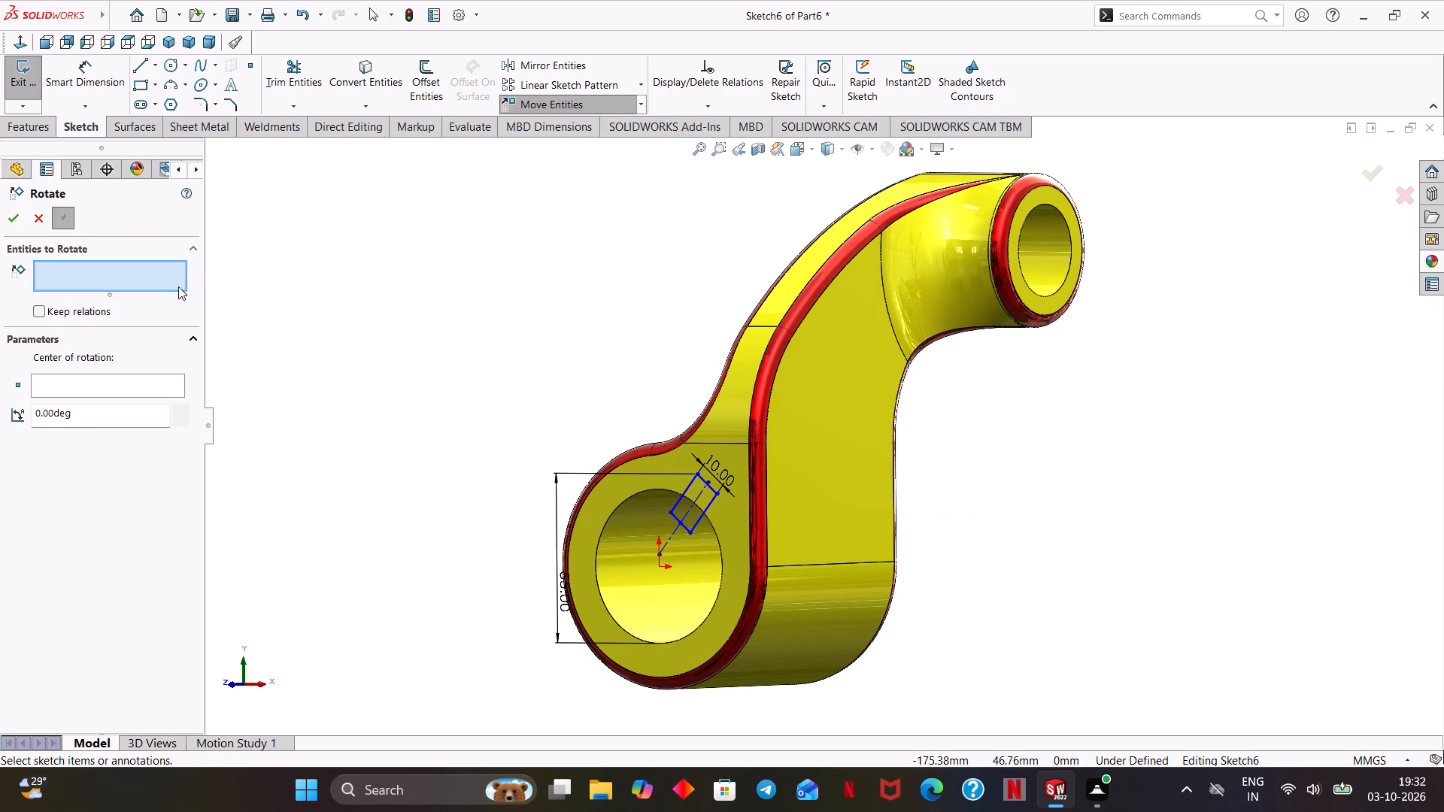
left_click(20, 165)
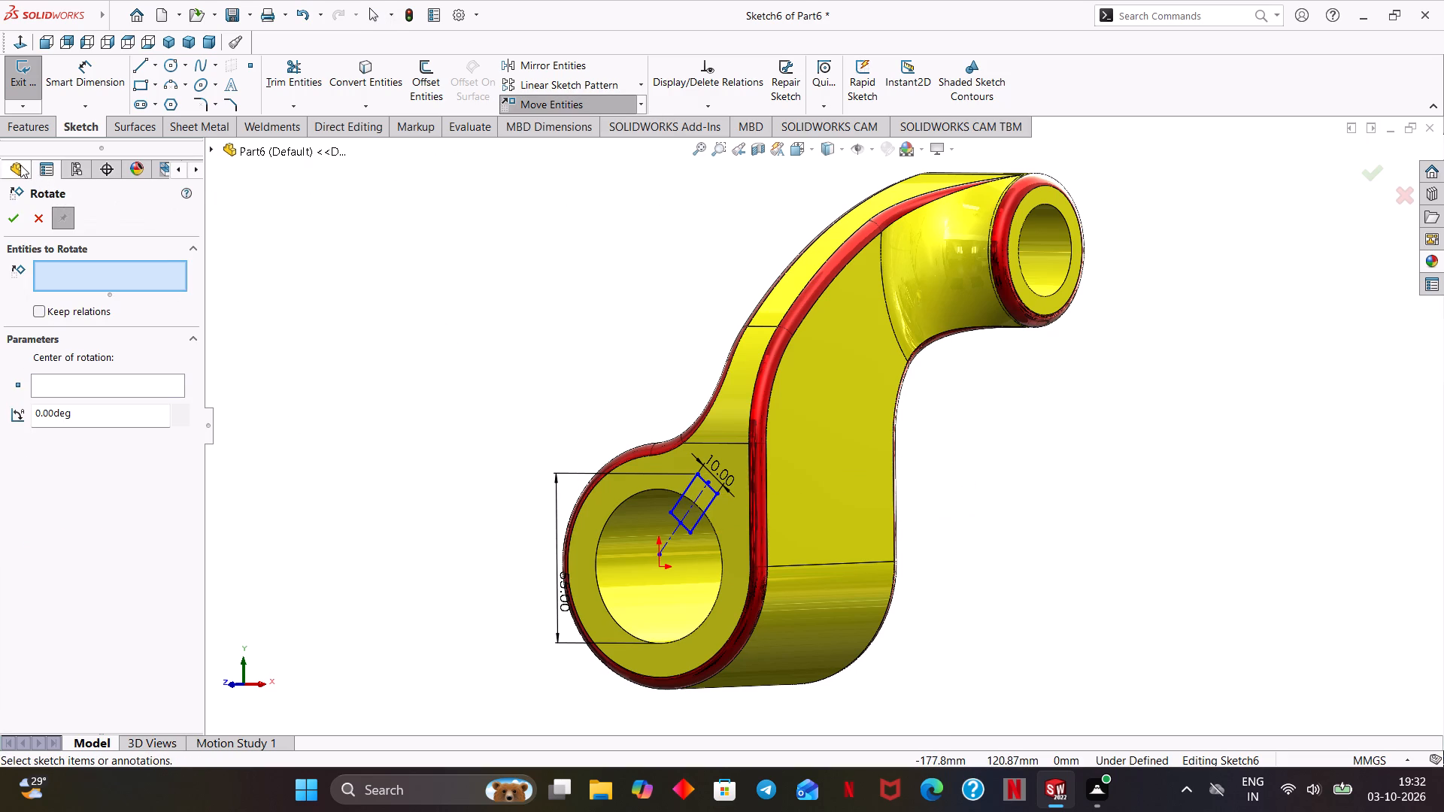
left_click(212, 148)
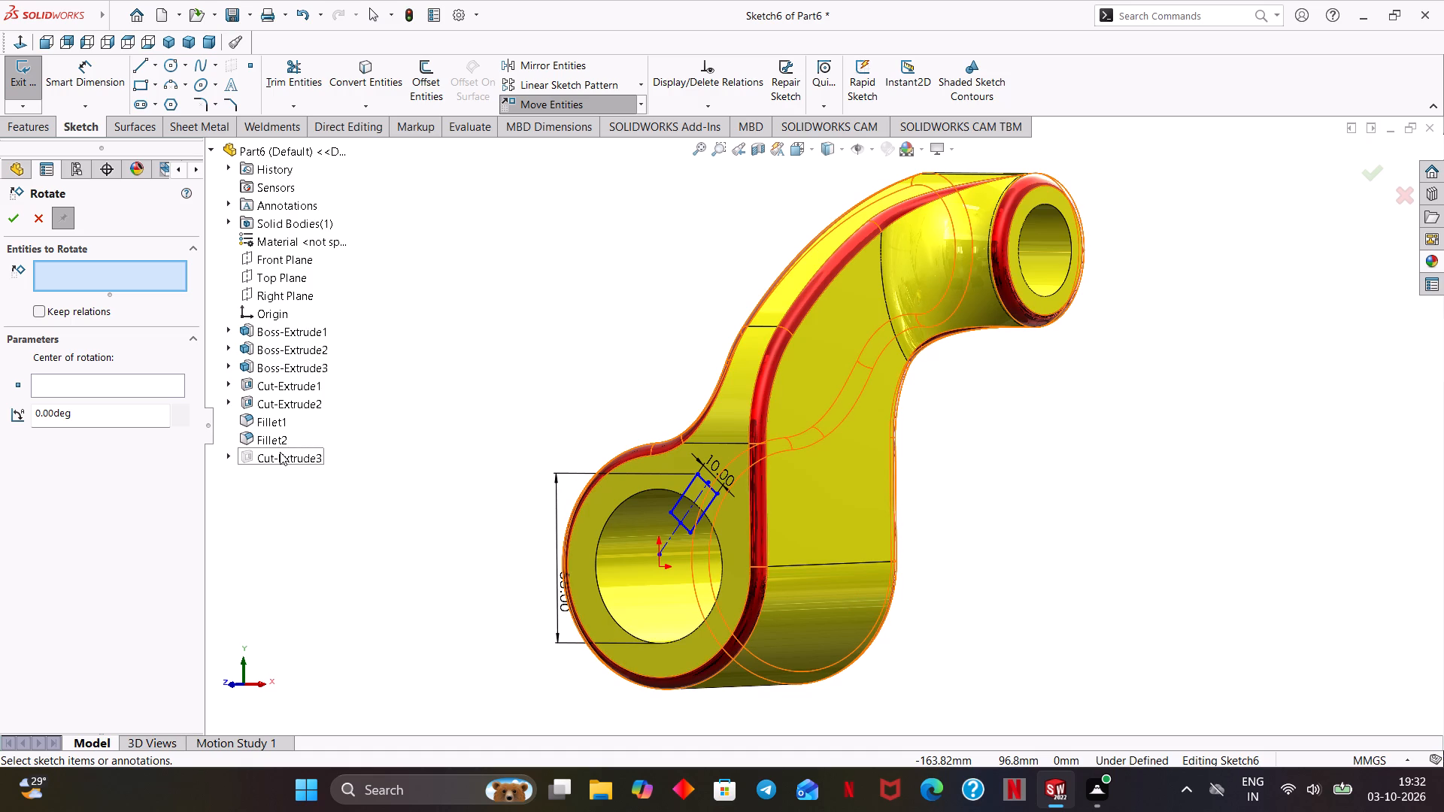
left_click(226, 455)
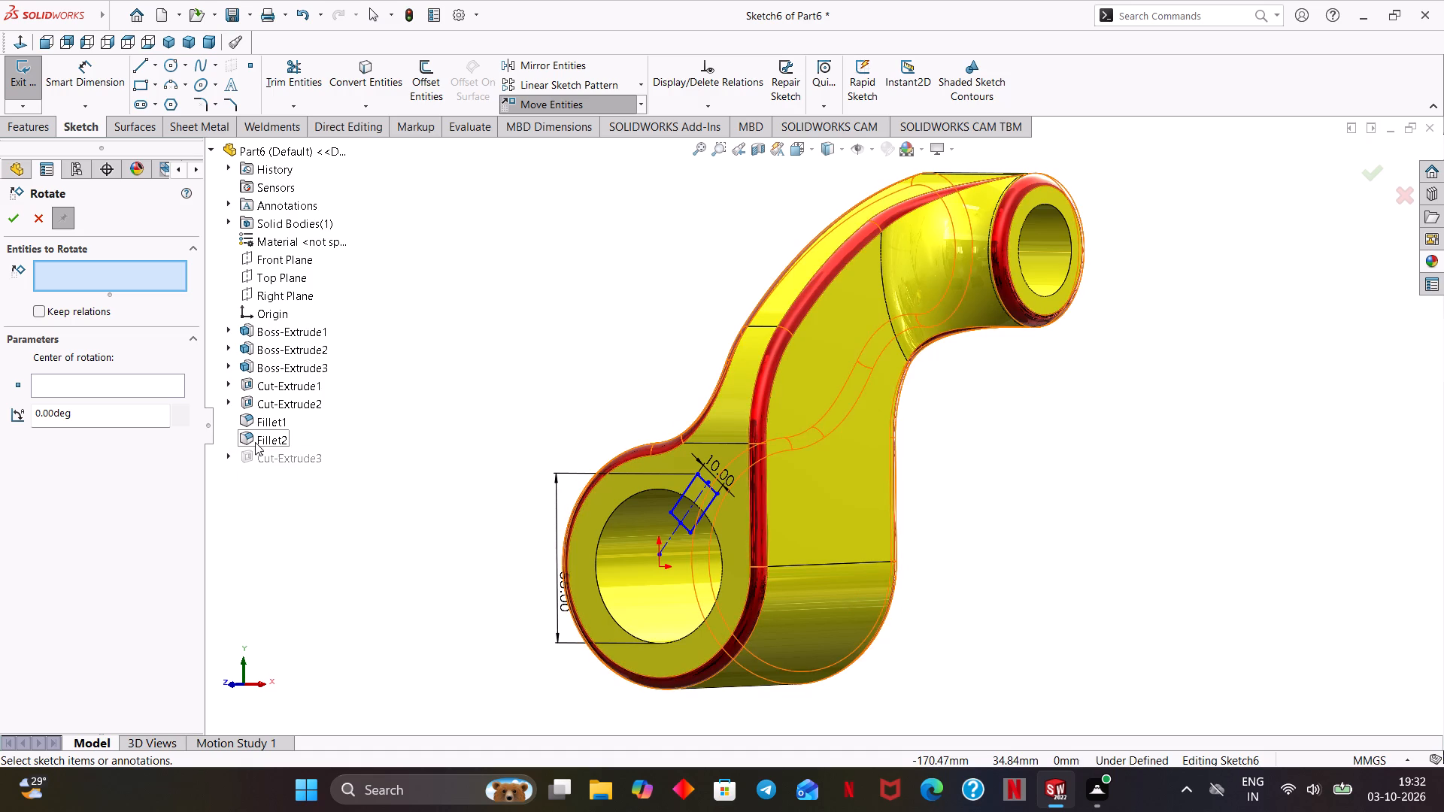
left_click(230, 403)
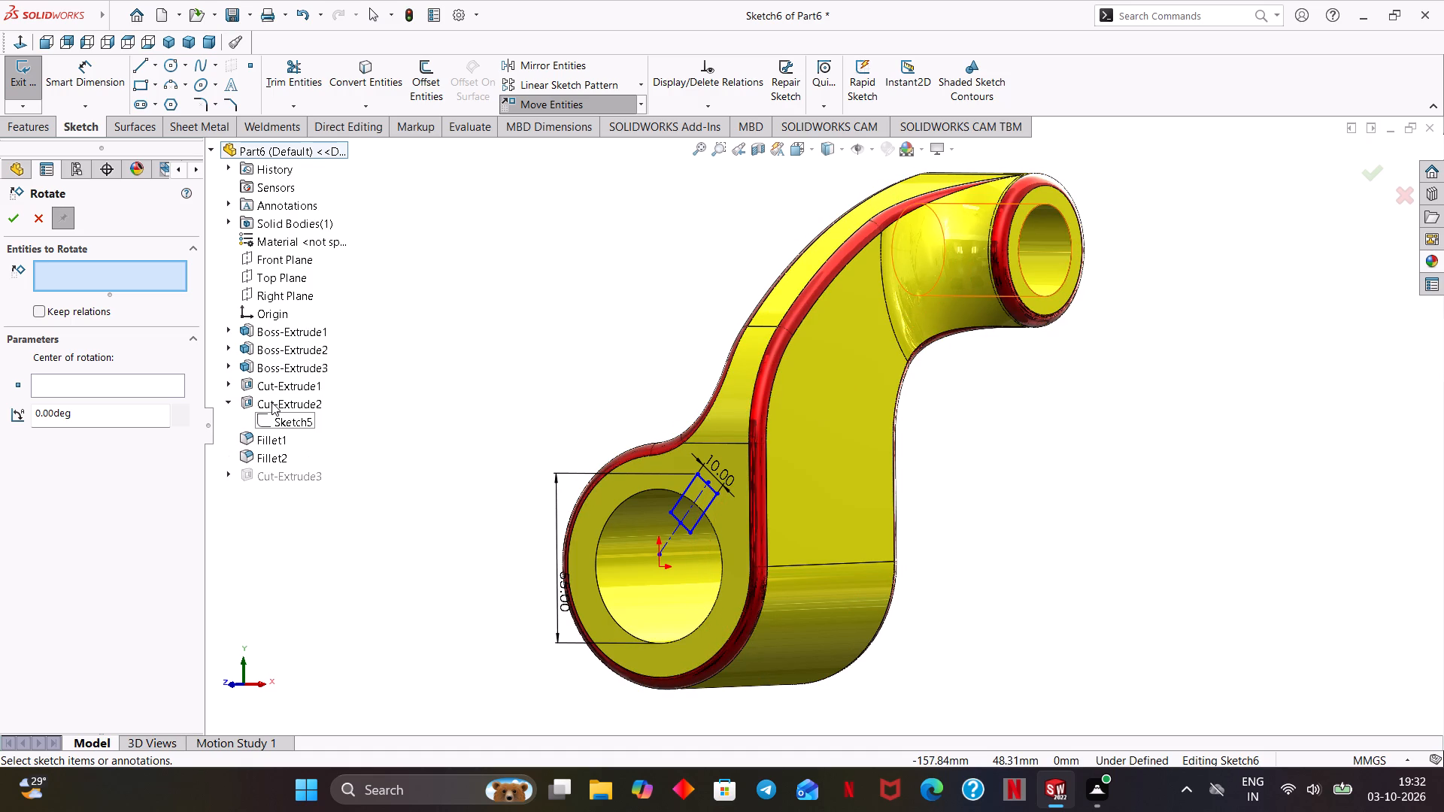
left_click(230, 386)
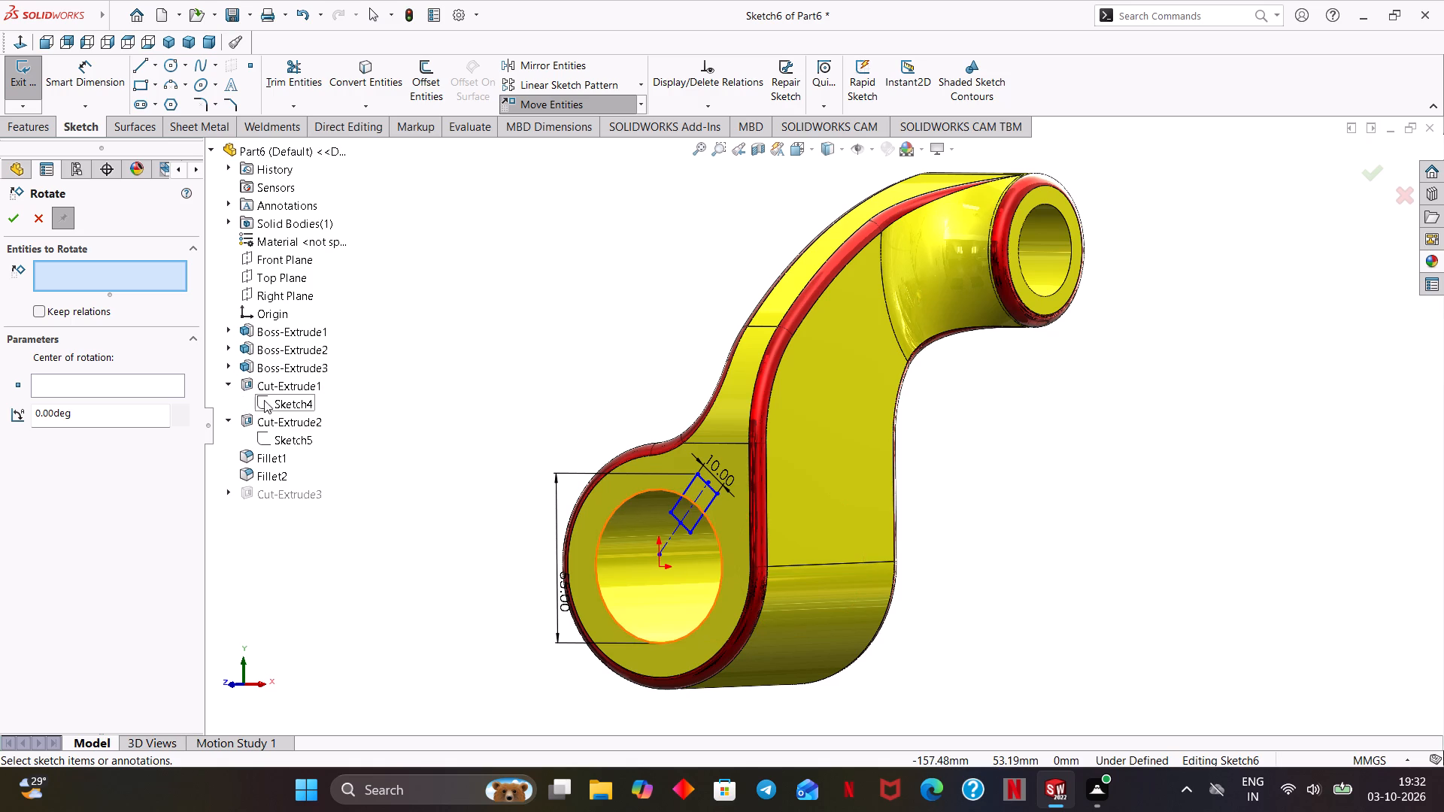
left_click(684, 490)
left_click(713, 489)
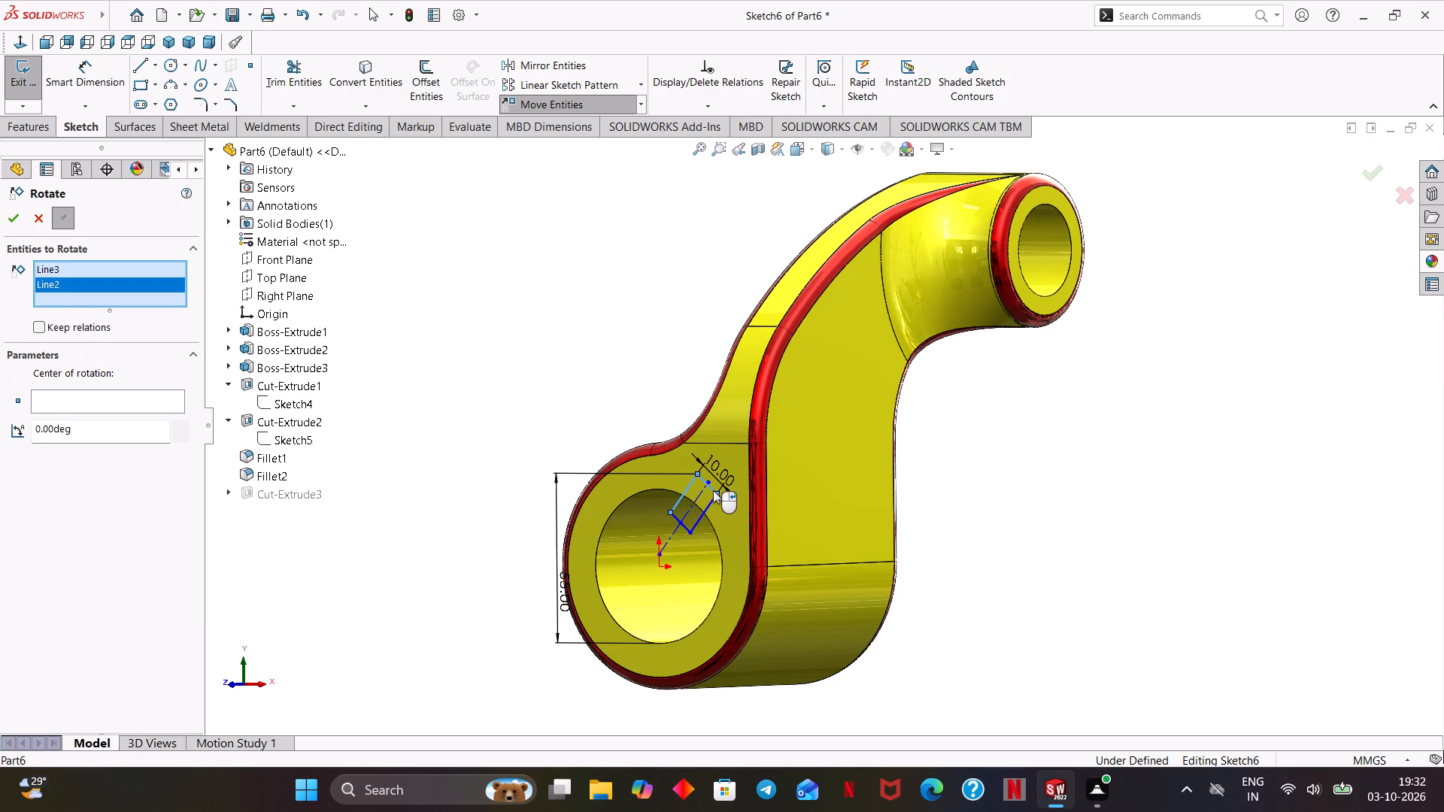
left_click(712, 504)
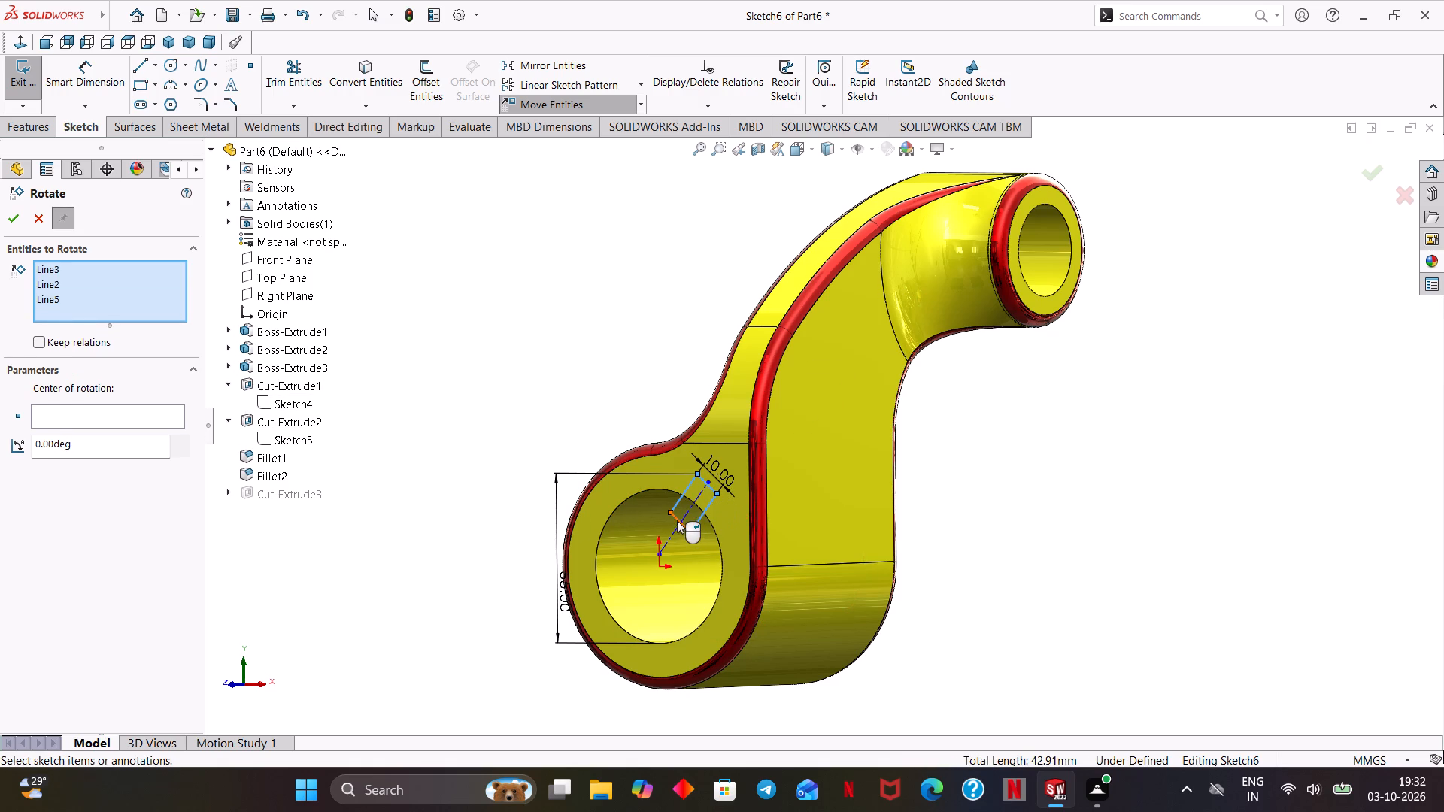
left_click(677, 520)
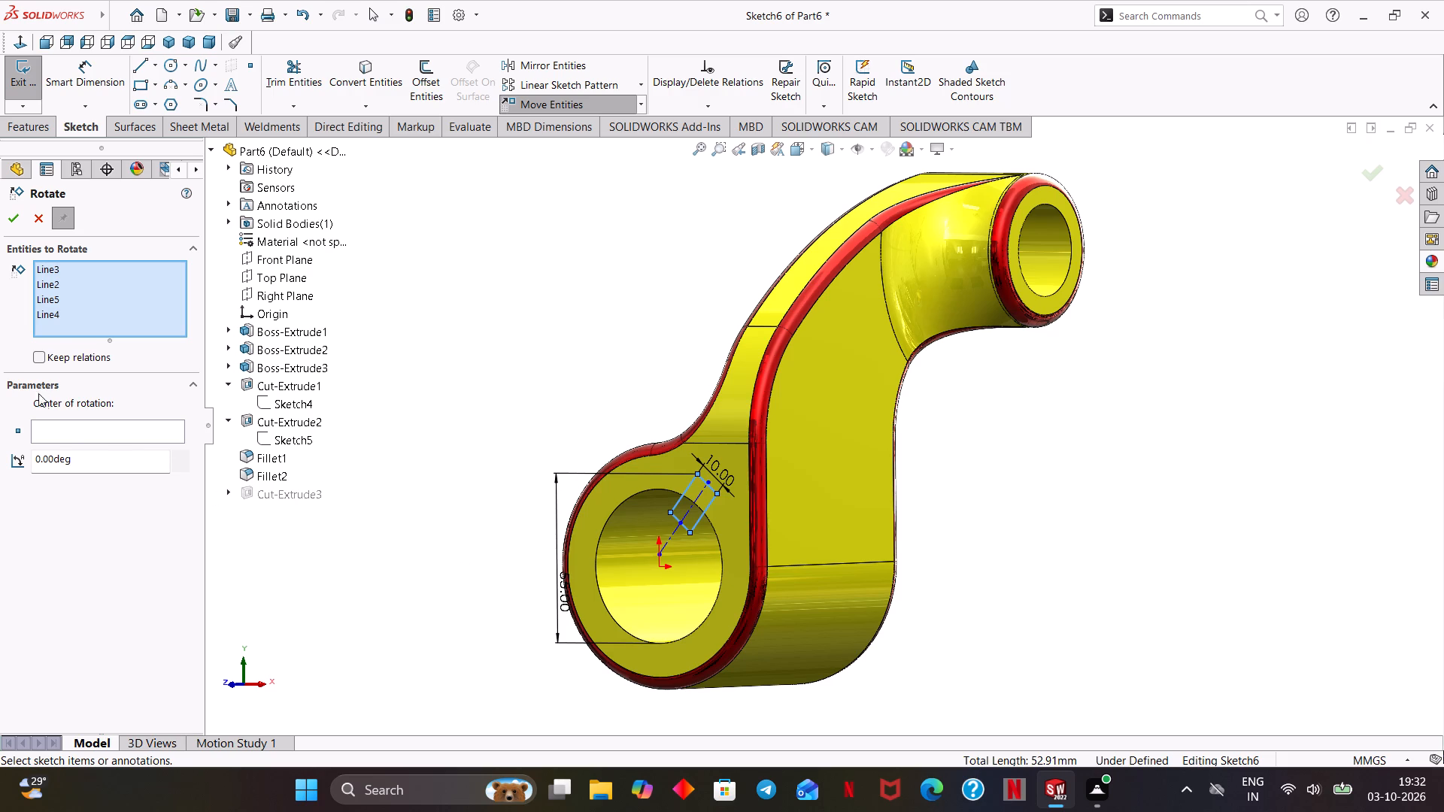
left_click(63, 430)
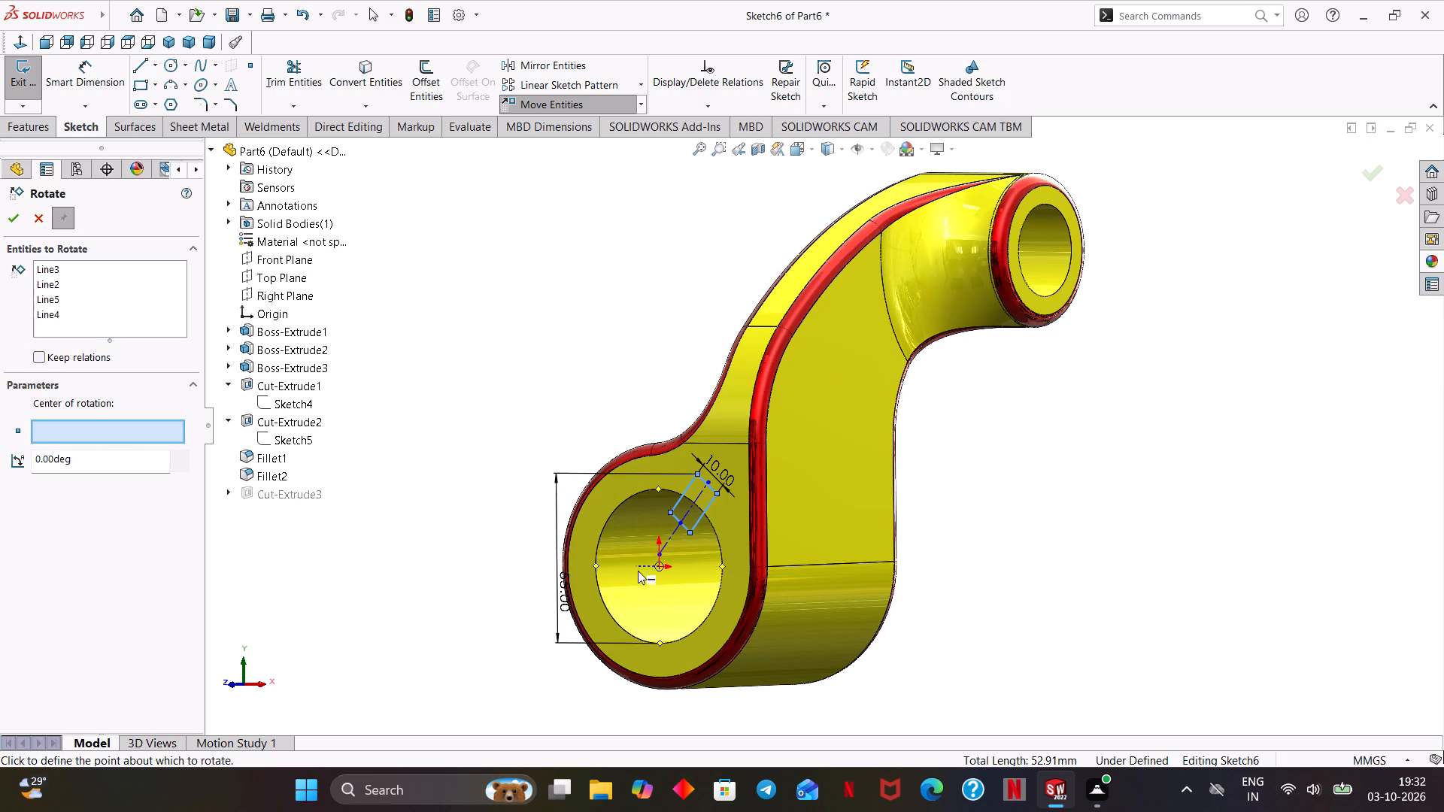
left_click(659, 565)
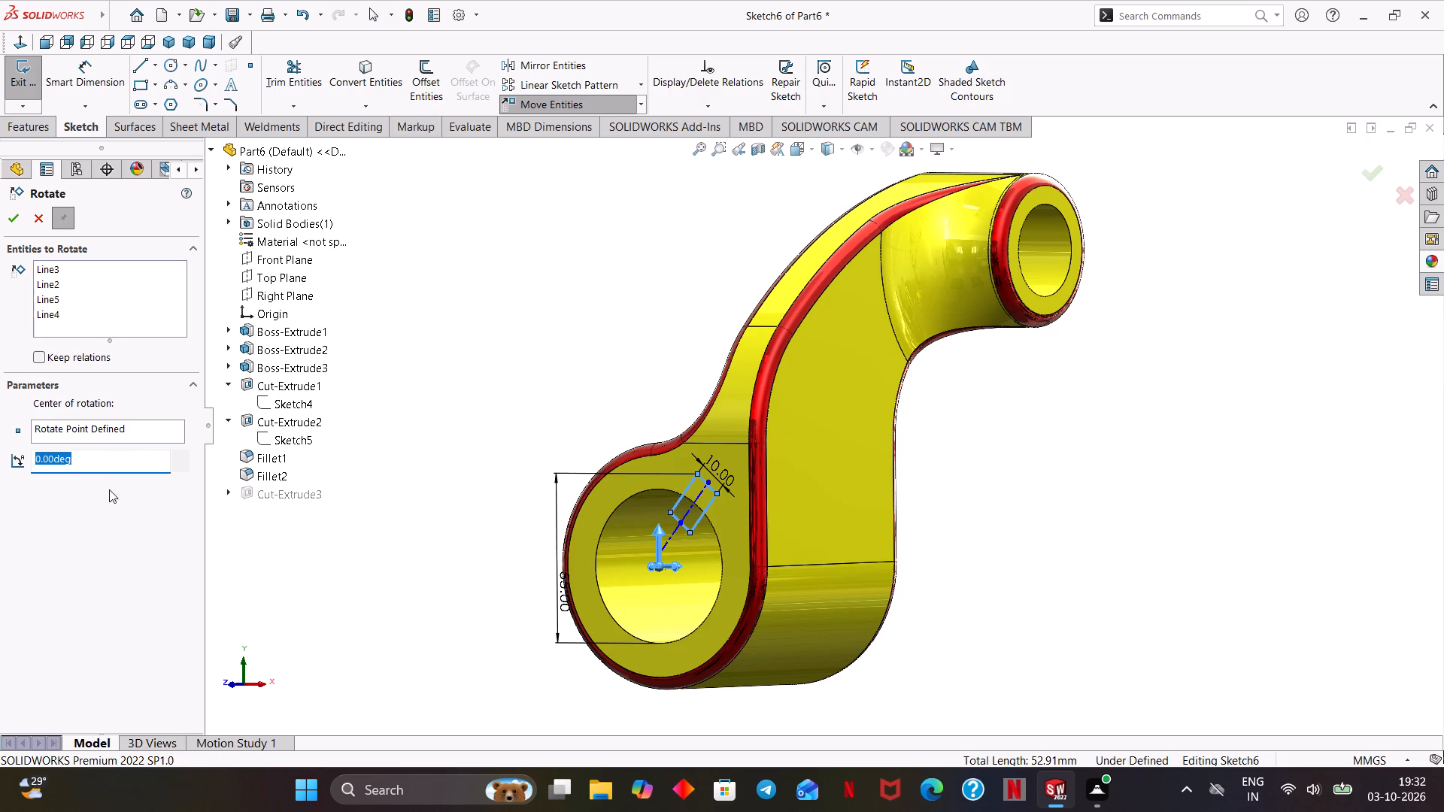
type("45")
key("Return")
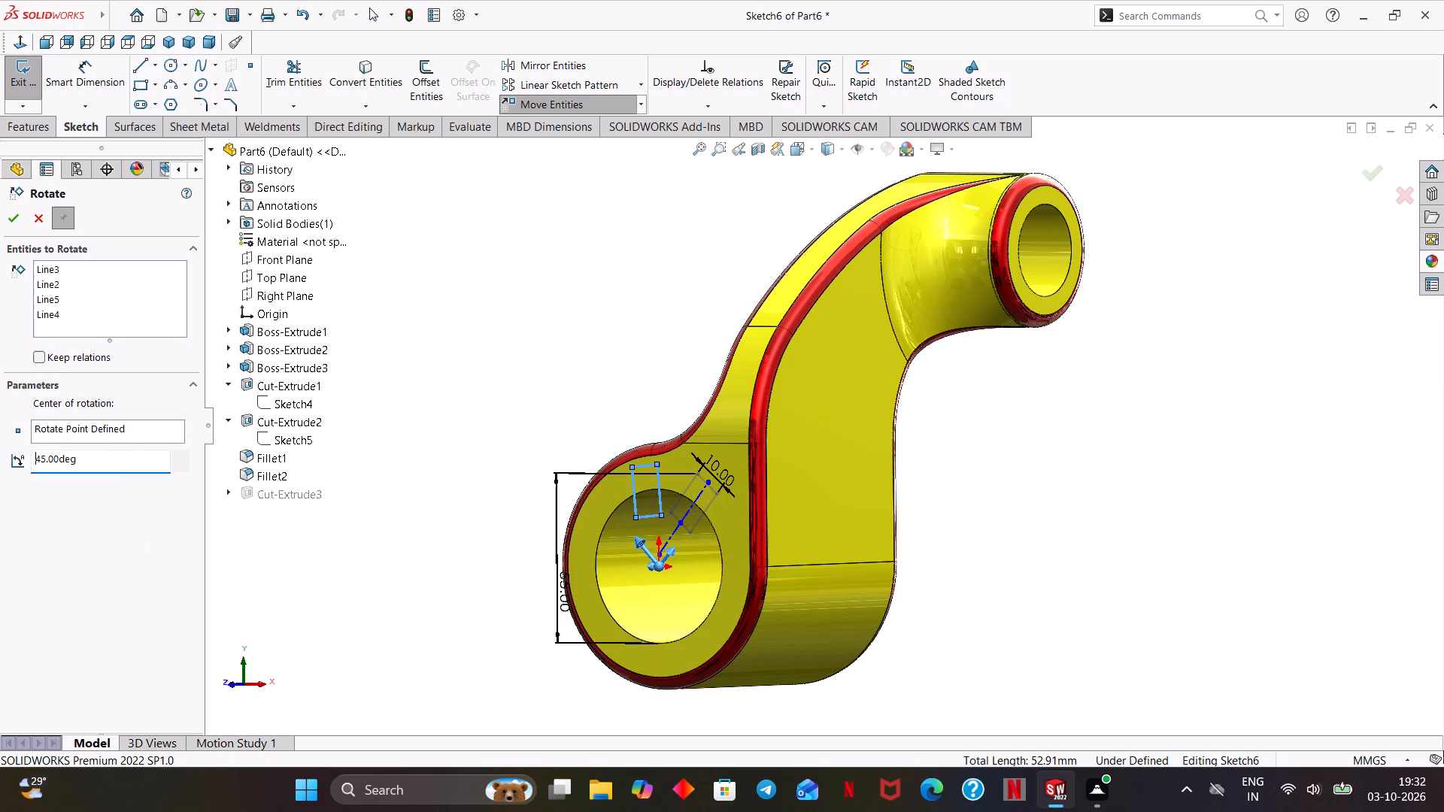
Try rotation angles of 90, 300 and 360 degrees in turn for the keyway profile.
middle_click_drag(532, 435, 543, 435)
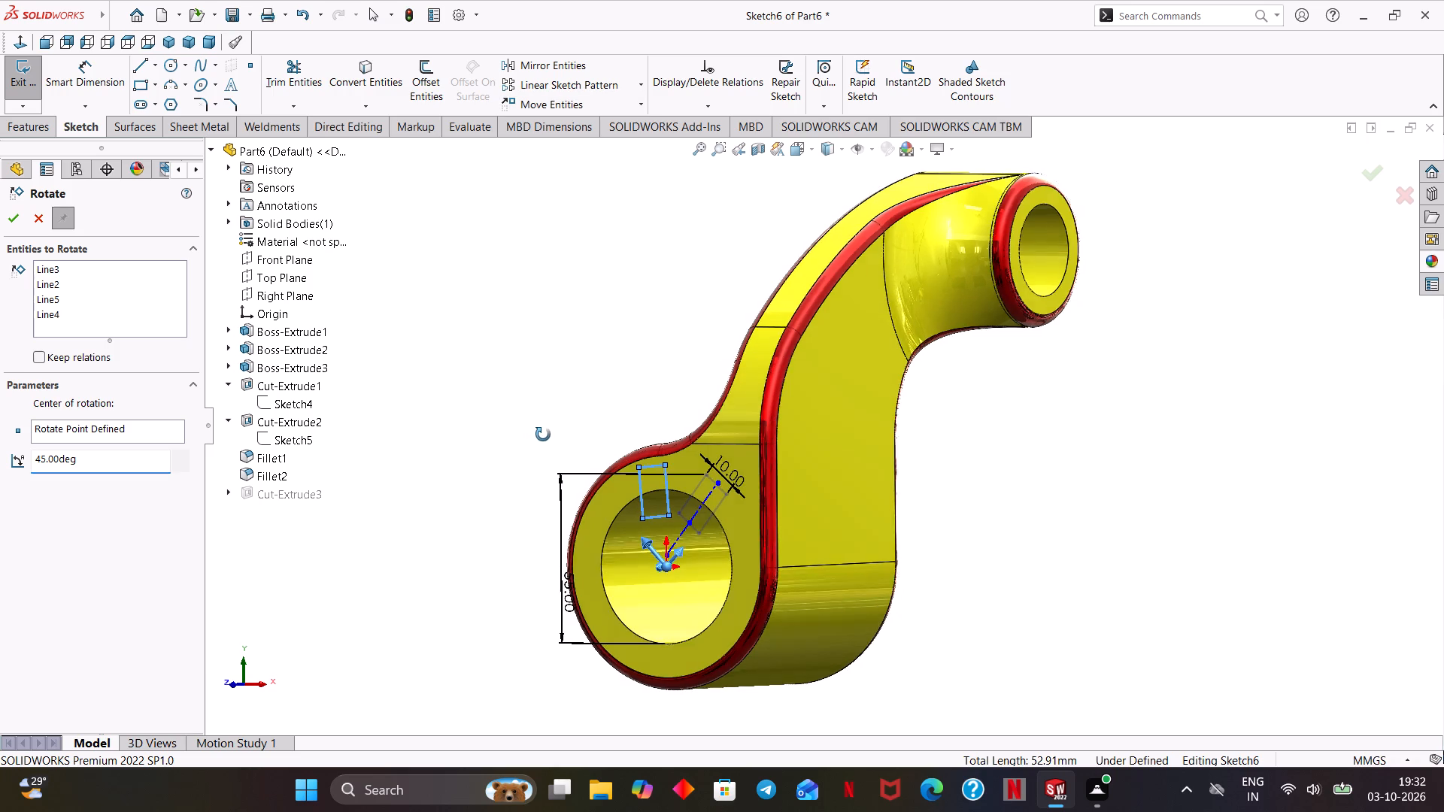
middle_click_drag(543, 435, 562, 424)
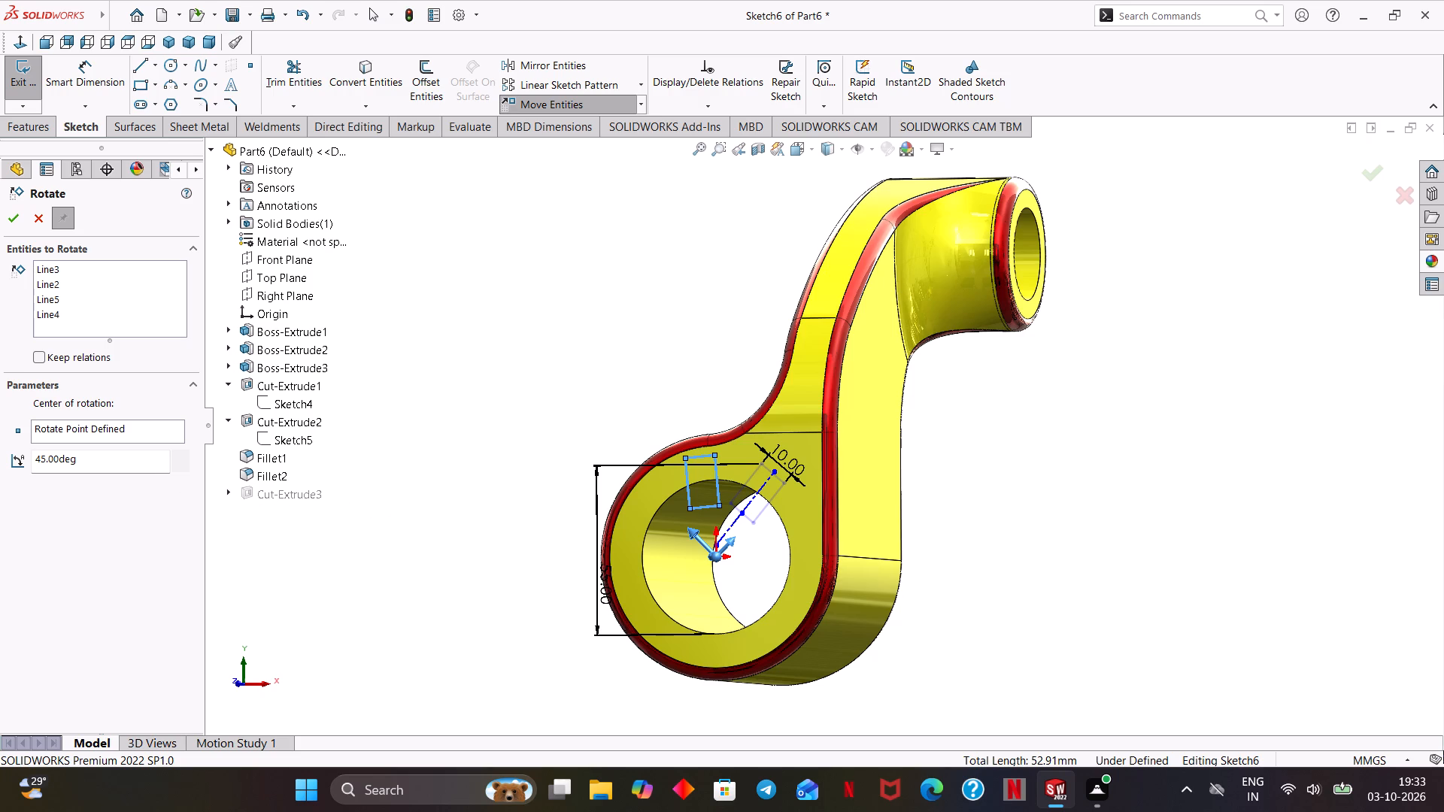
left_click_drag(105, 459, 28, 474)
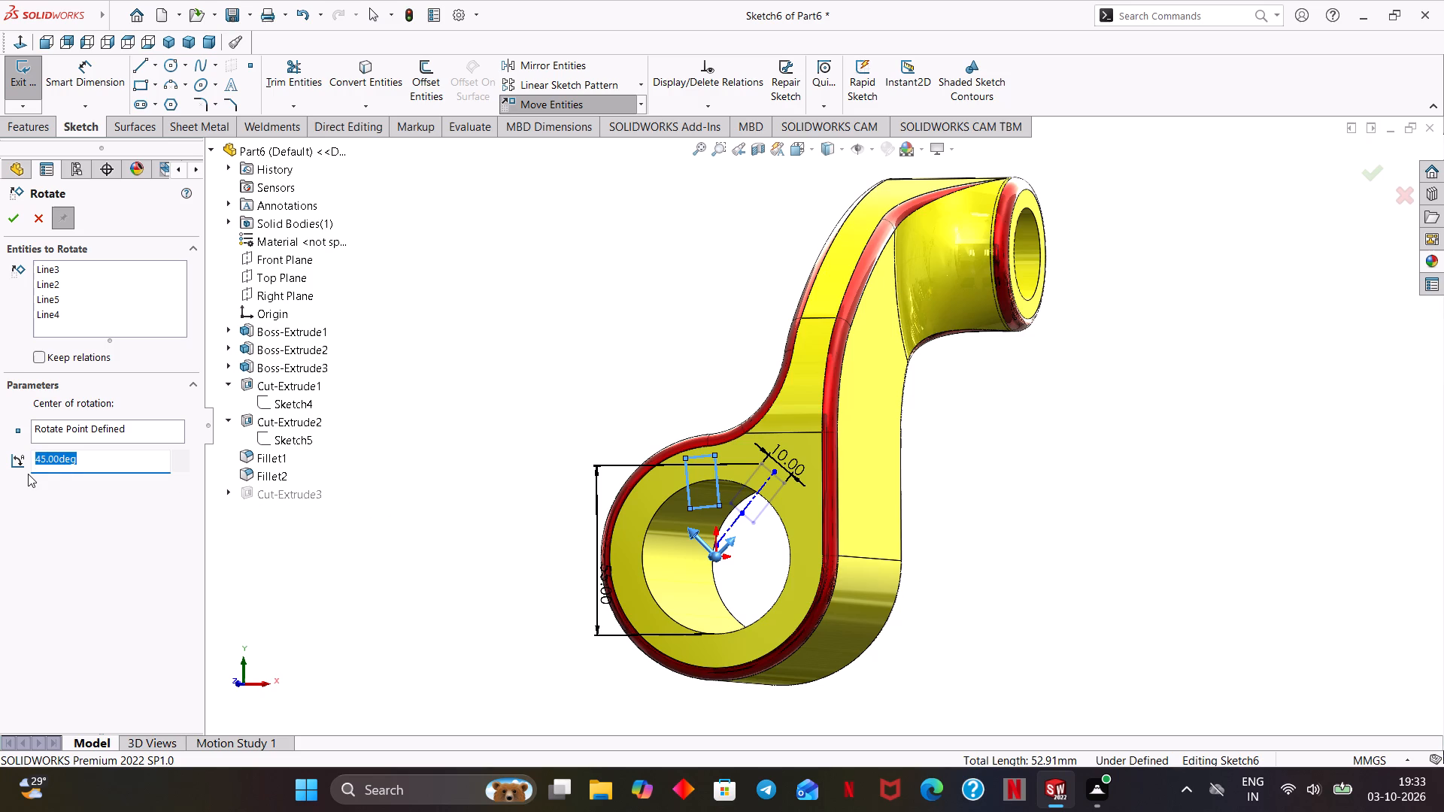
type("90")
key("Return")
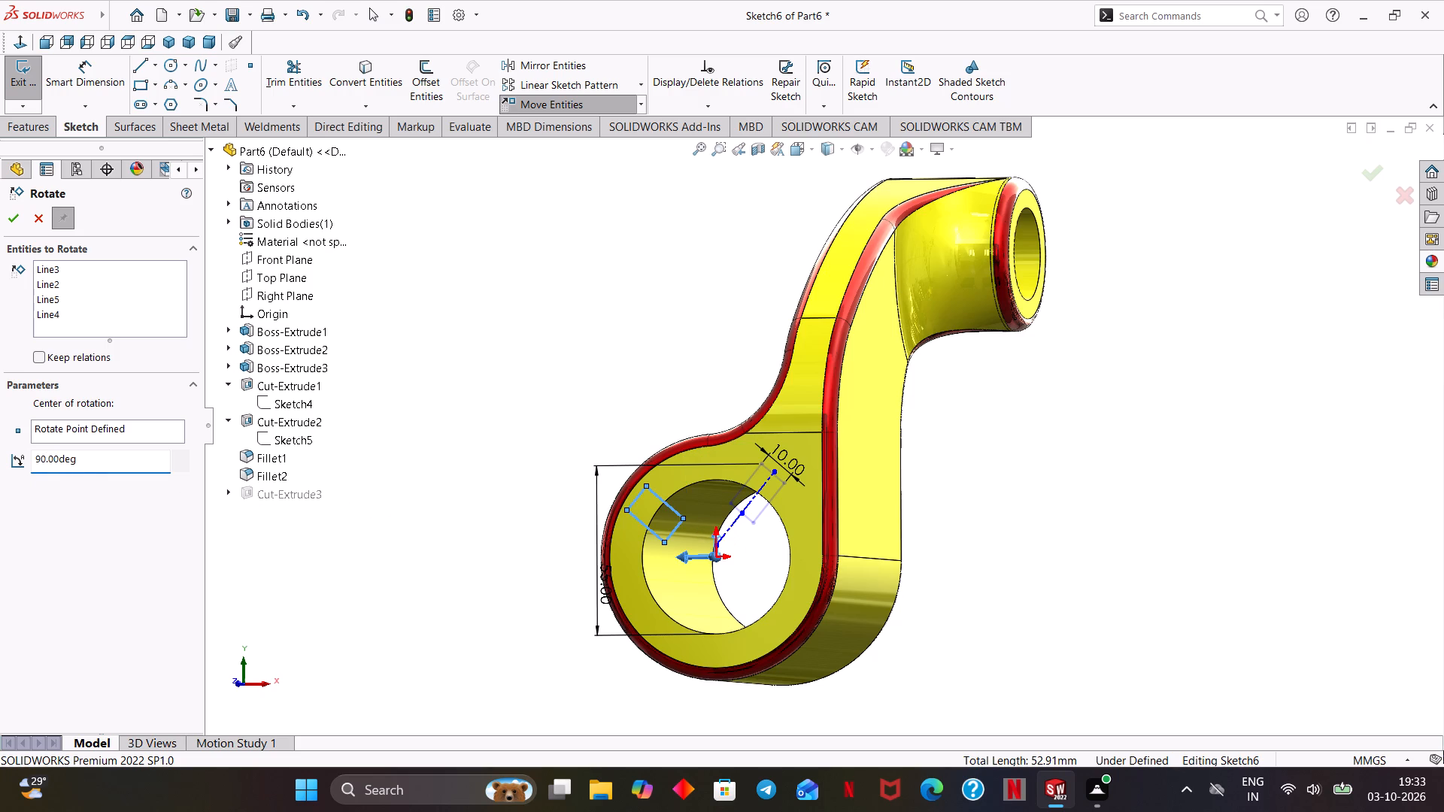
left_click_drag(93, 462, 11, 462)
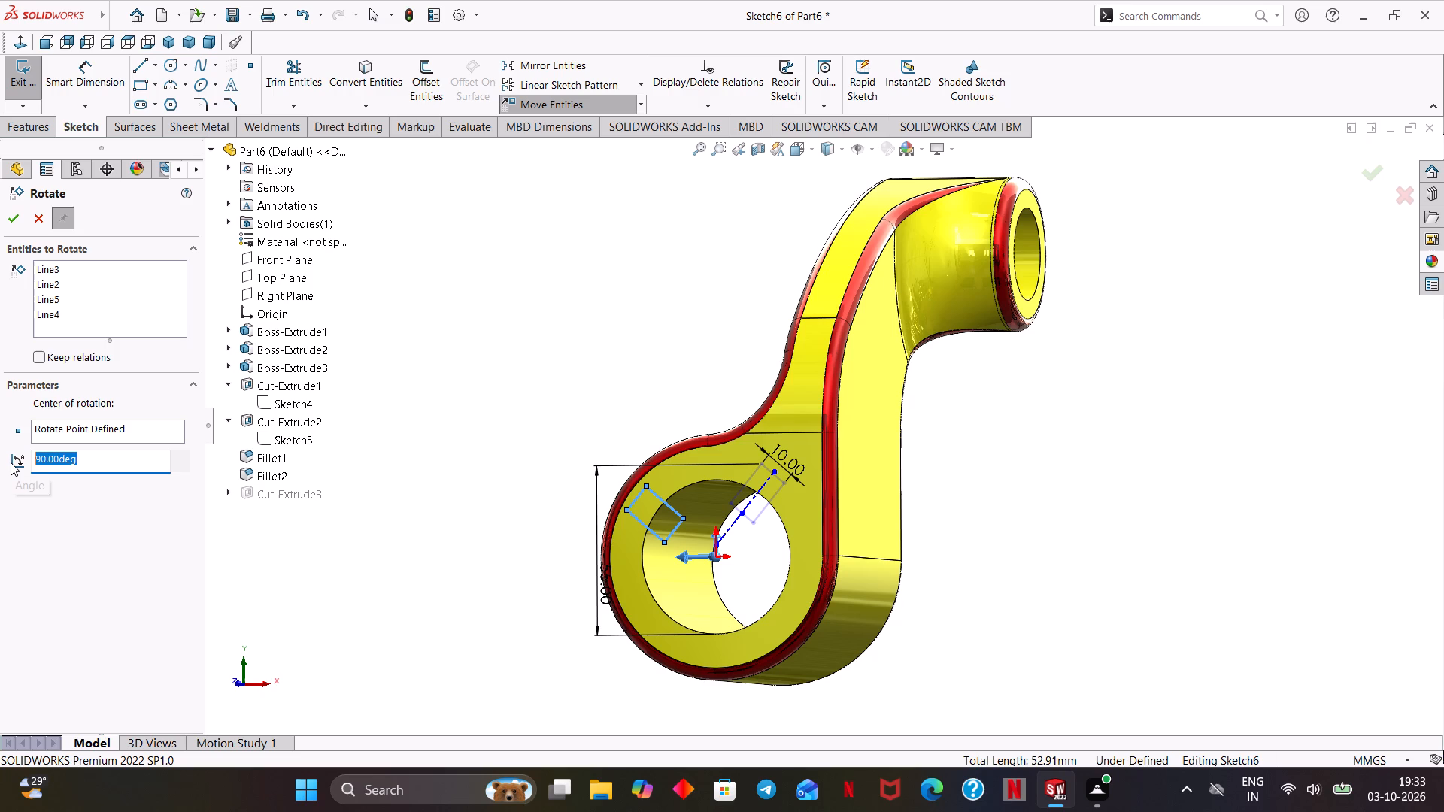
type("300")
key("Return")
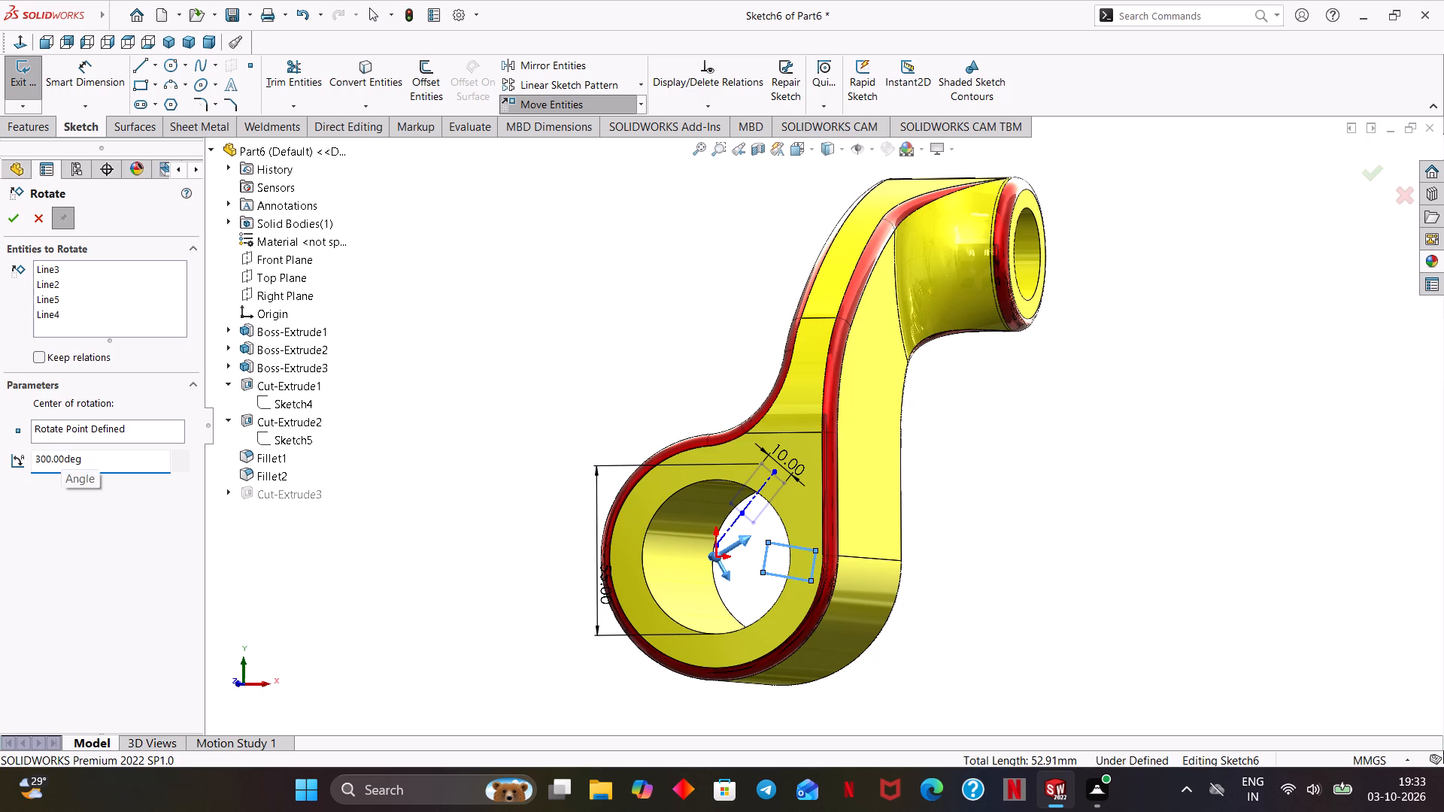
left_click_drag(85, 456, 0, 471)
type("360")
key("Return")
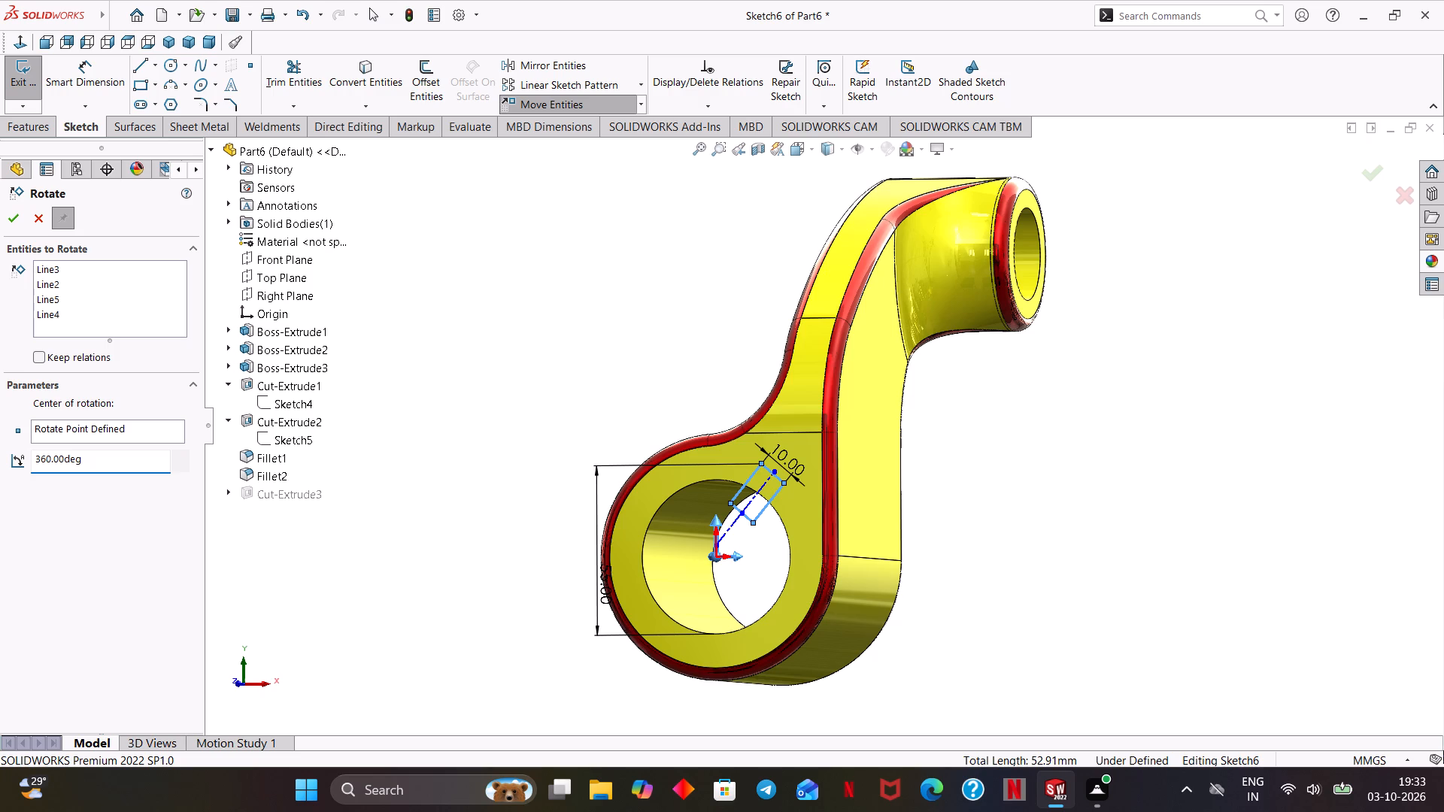
Set the keyway profile's rotation angle to -45 degrees.
left_click_drag(89, 468, 13, 474)
key("minus")
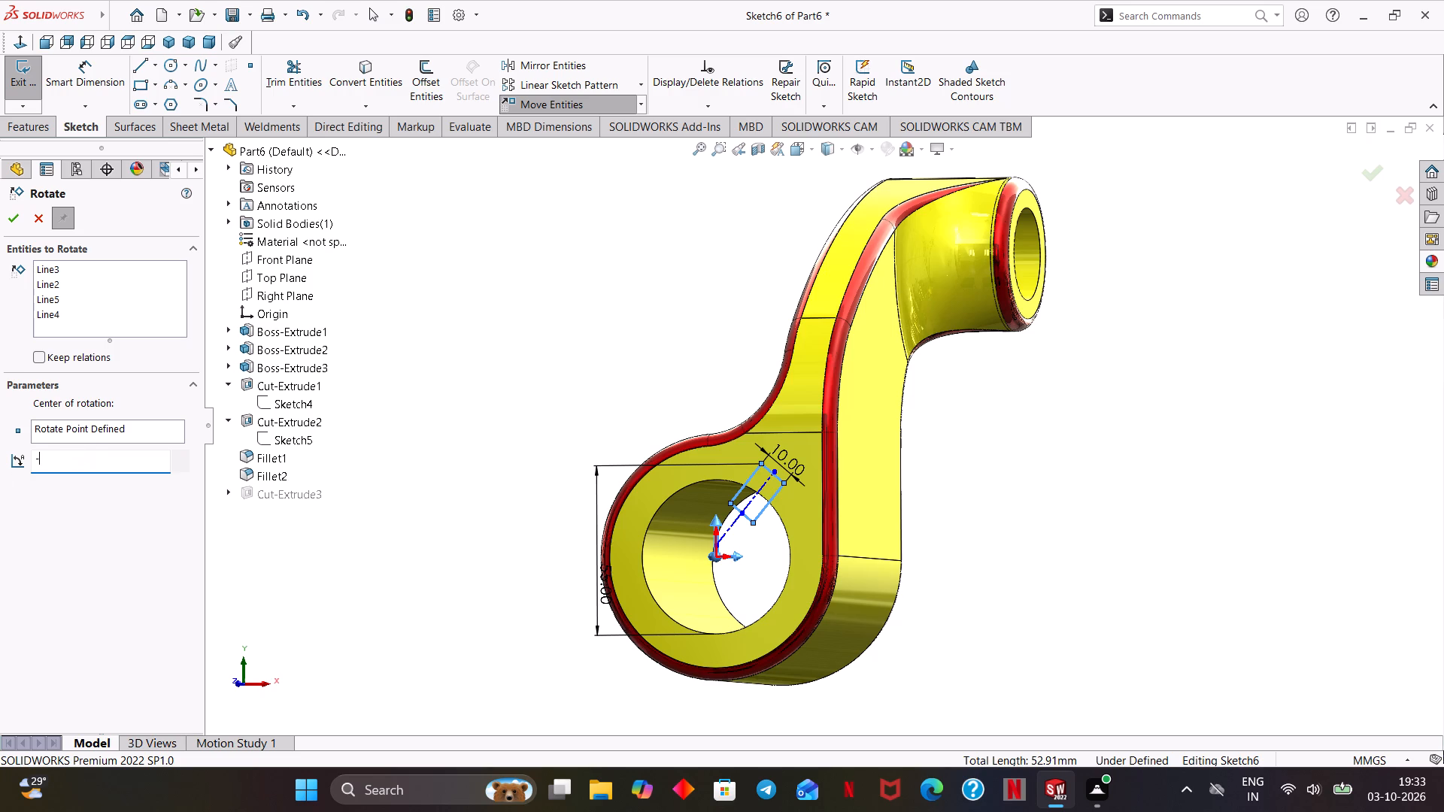
type("45")
key("Return")
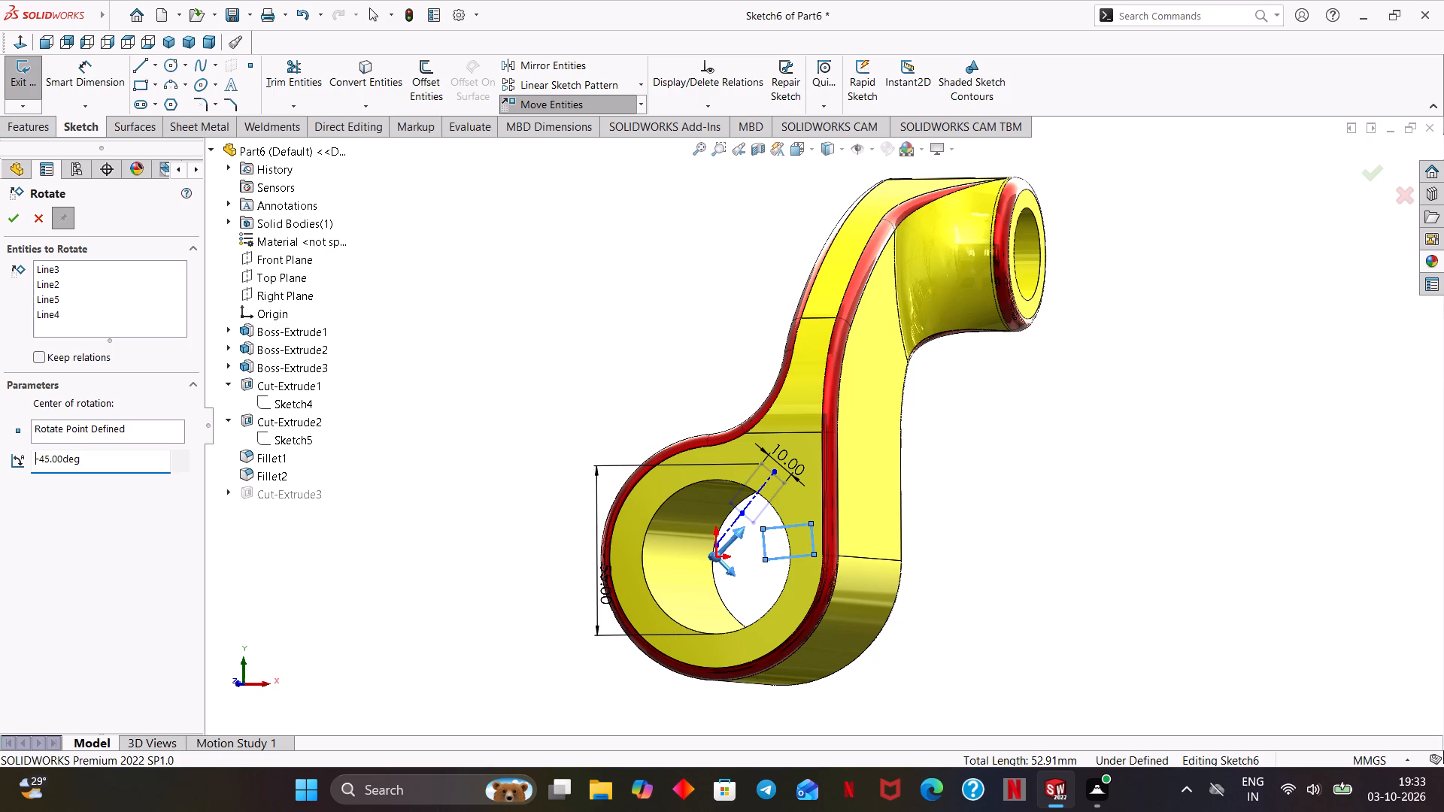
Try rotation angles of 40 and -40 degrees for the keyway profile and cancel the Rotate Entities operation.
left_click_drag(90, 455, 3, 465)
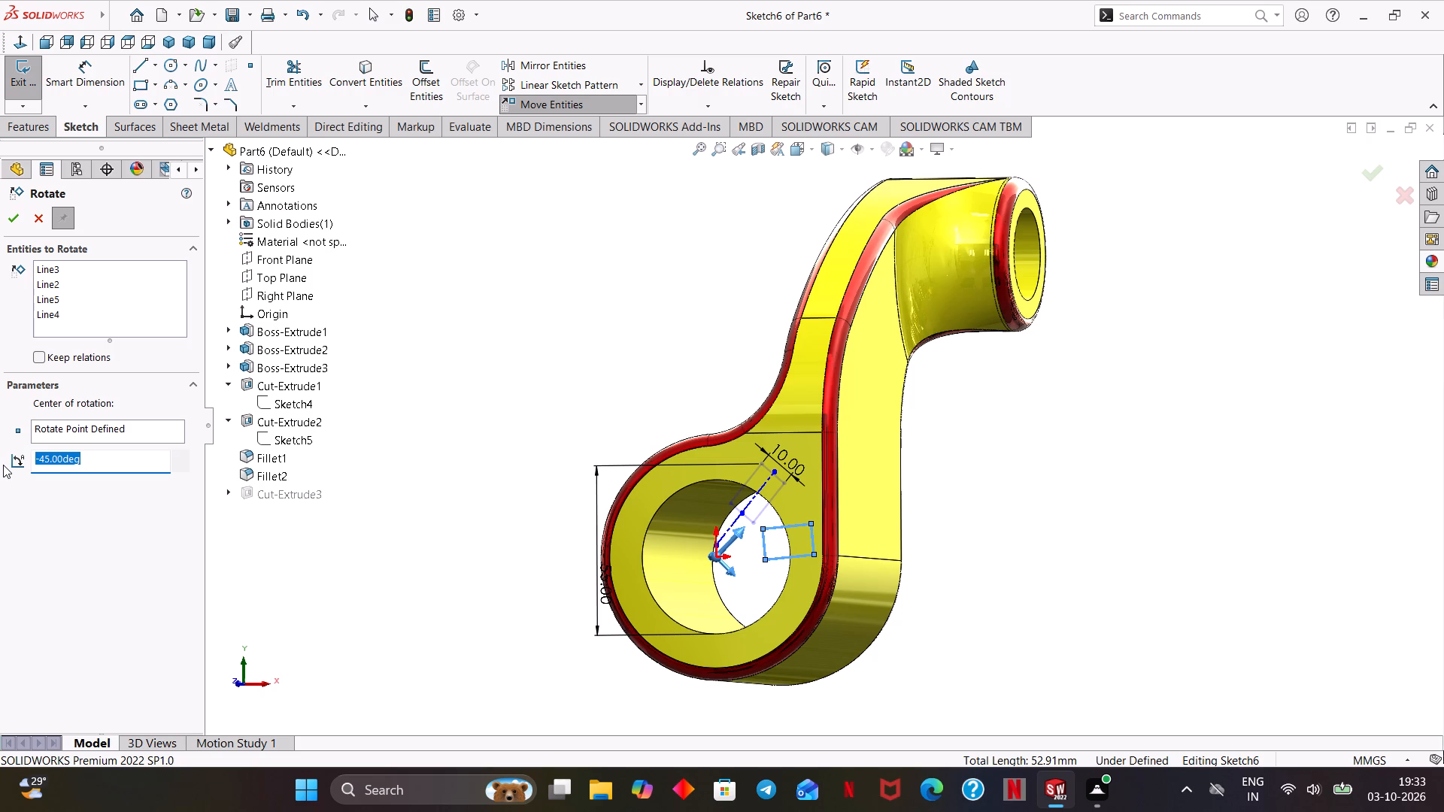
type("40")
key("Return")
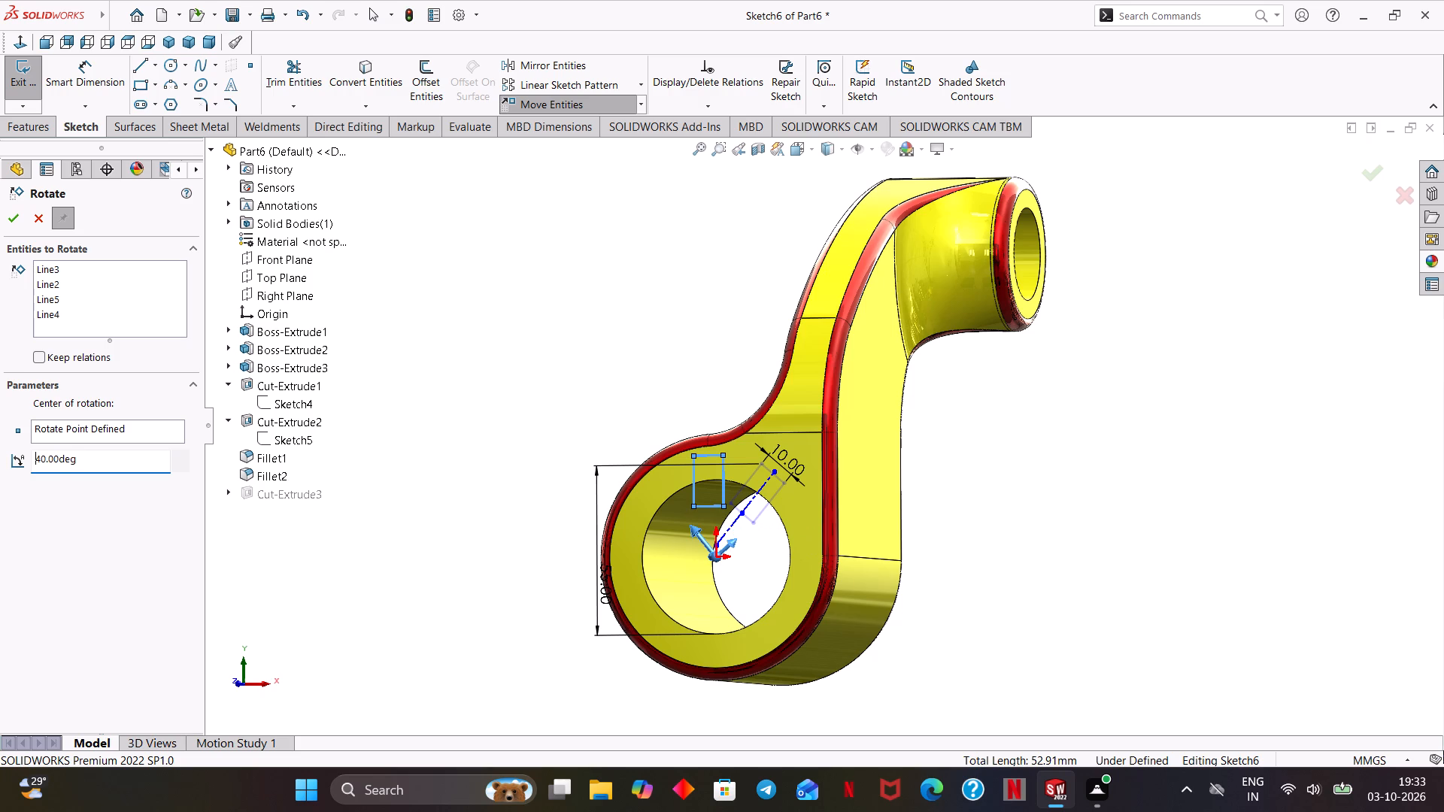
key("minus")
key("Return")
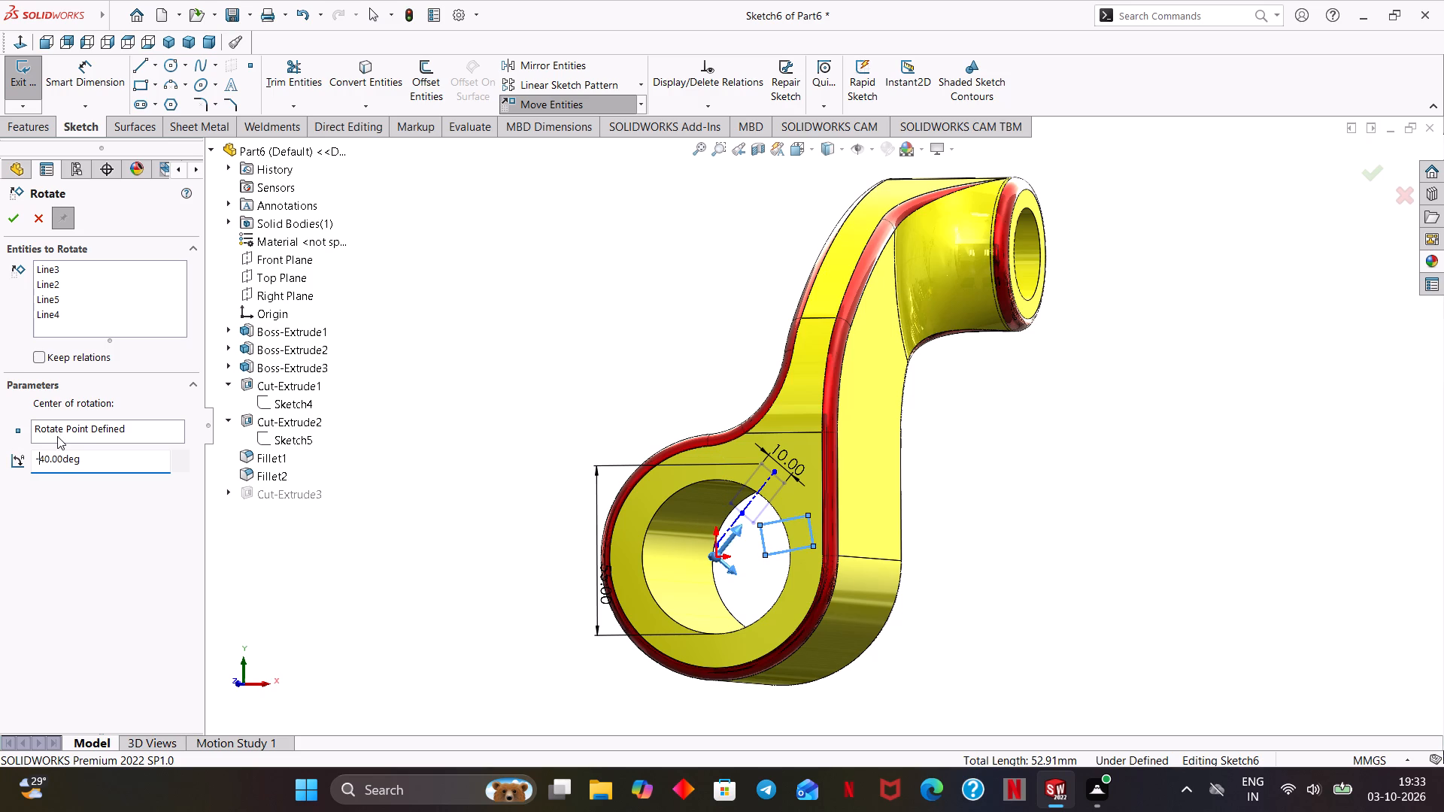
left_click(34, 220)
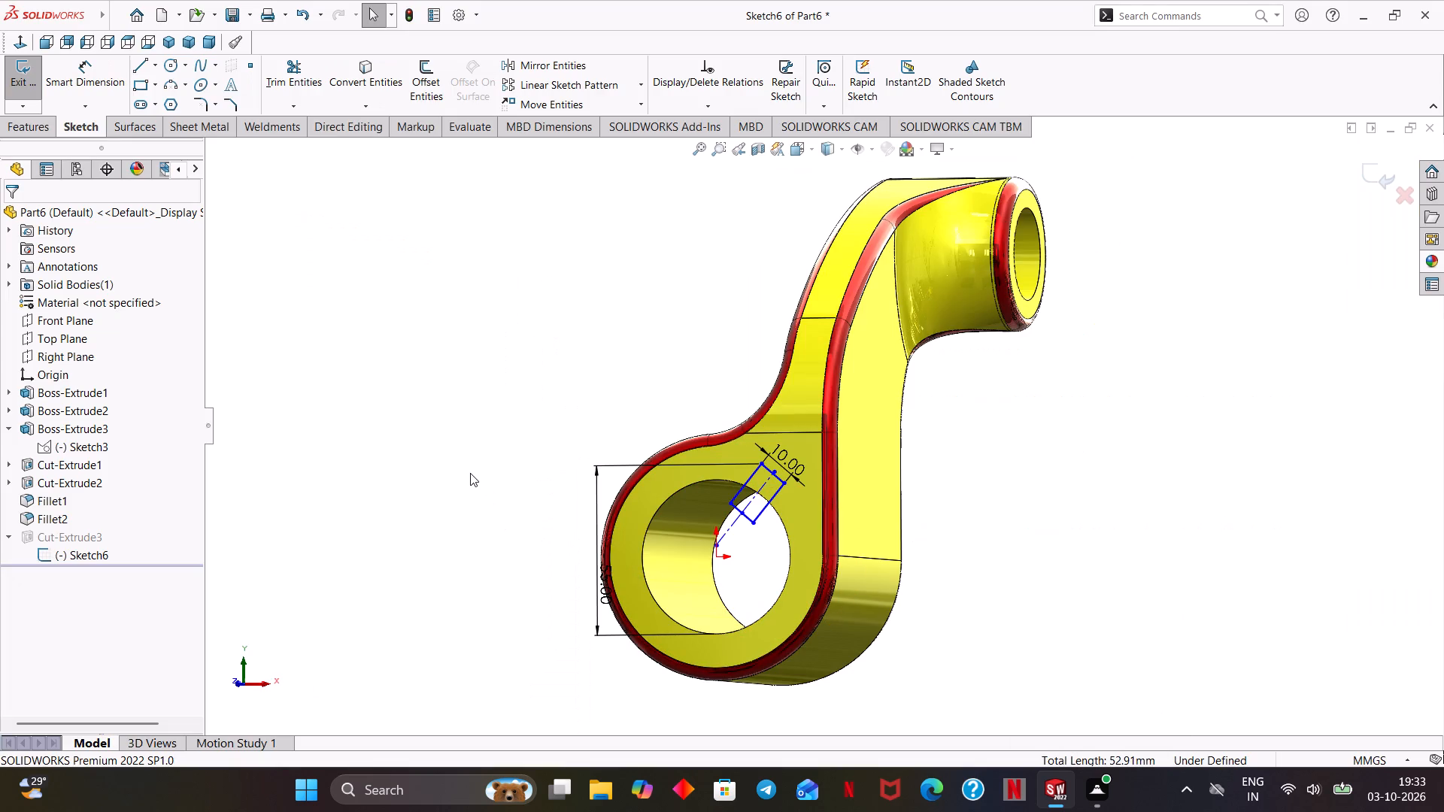
Exit the keyway sketch to rebuild the keyway cut in the large bore.
left_click(1362, 169)
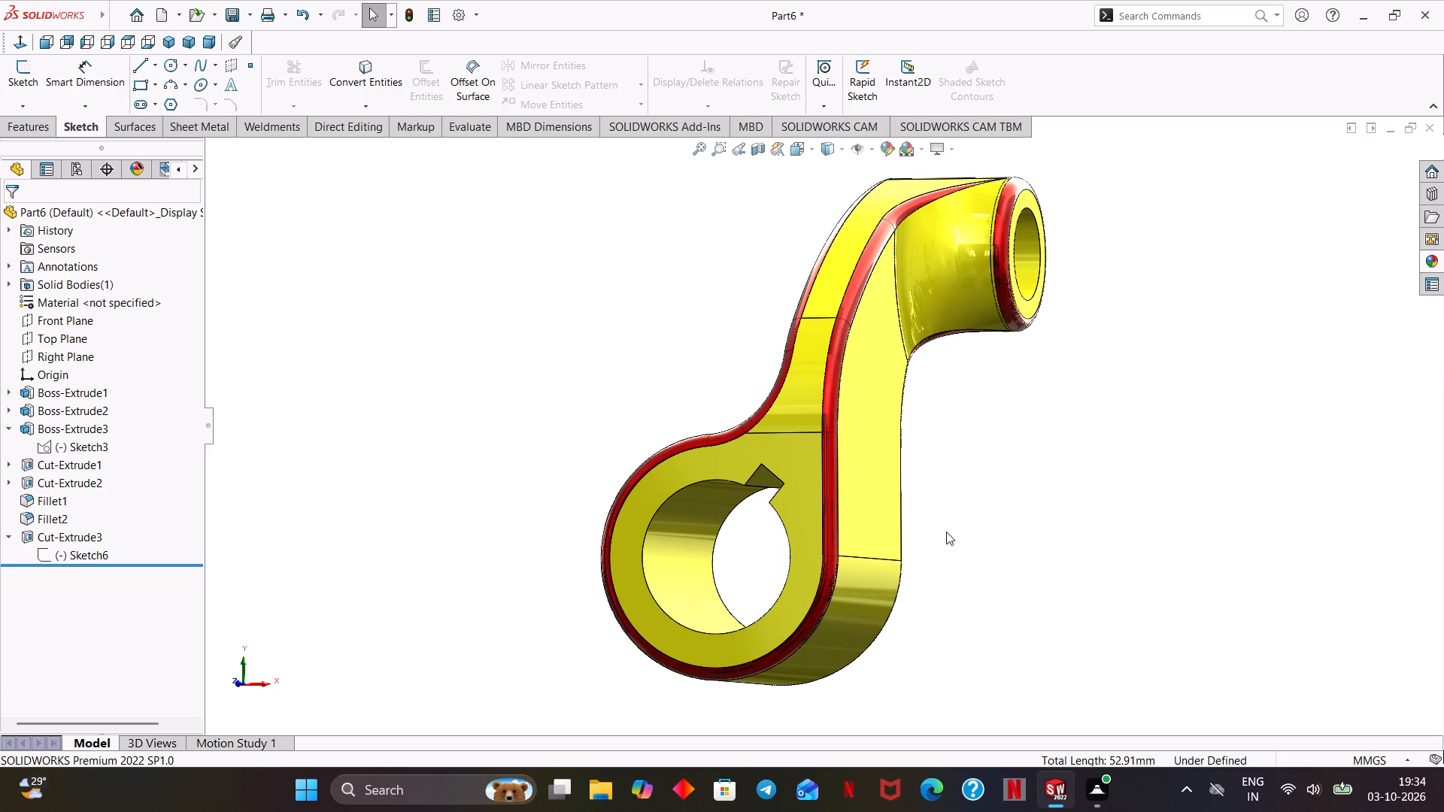
Examine the connecting link and its keyway from several angles and in the isometric view.
middle_click_drag(1012, 573, 1017, 574)
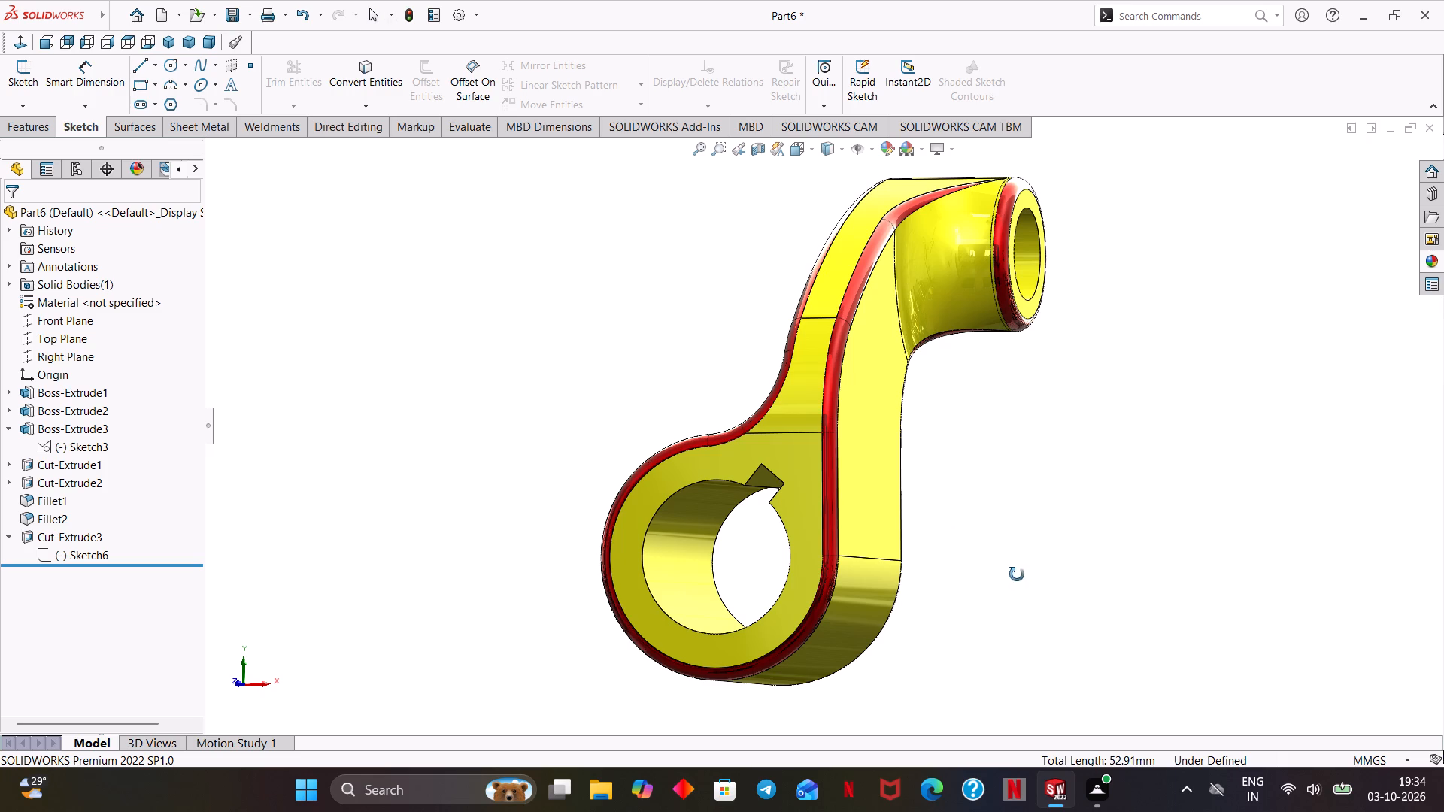
middle_click_drag(1017, 574, 414, 547)
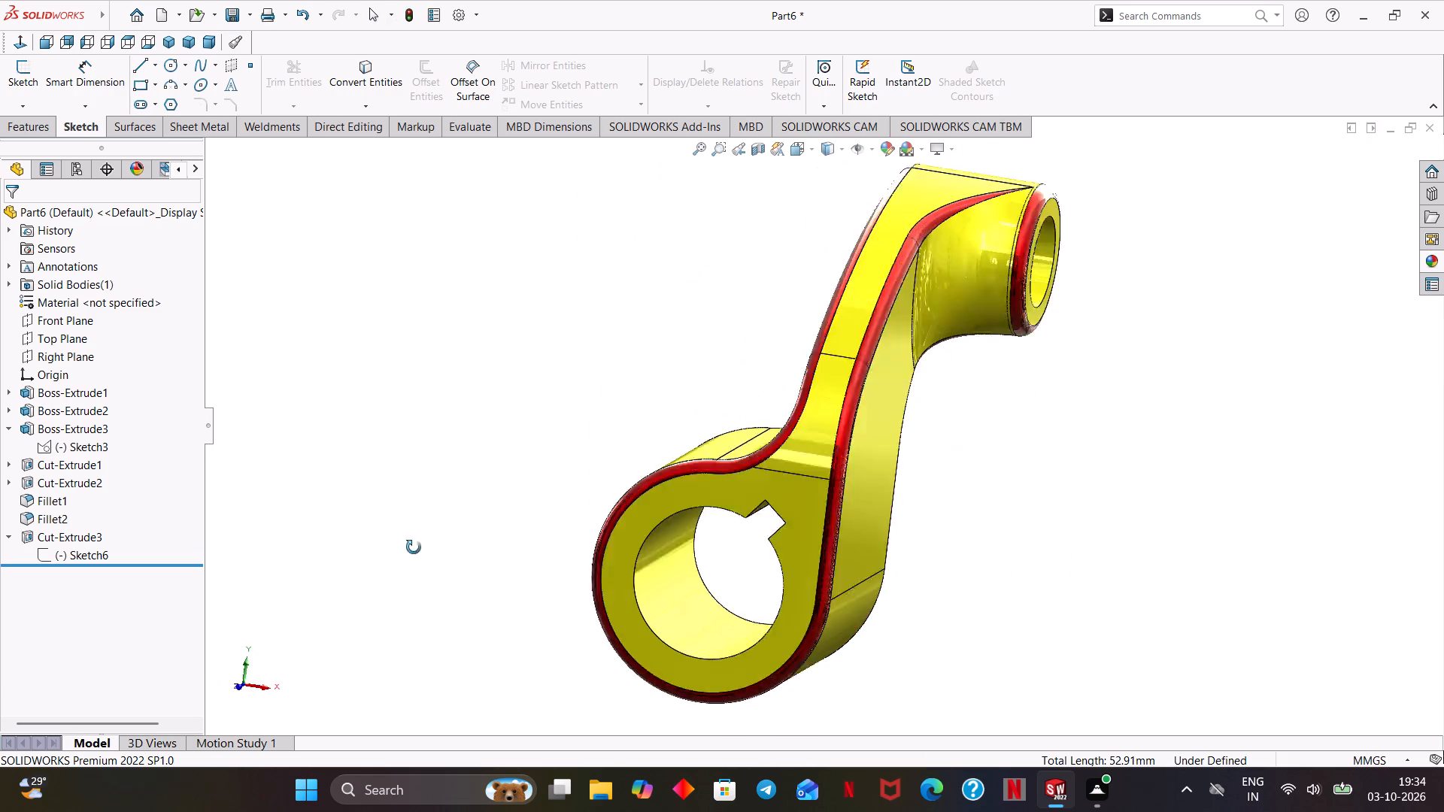
middle_click_drag(414, 547, 381, 533)
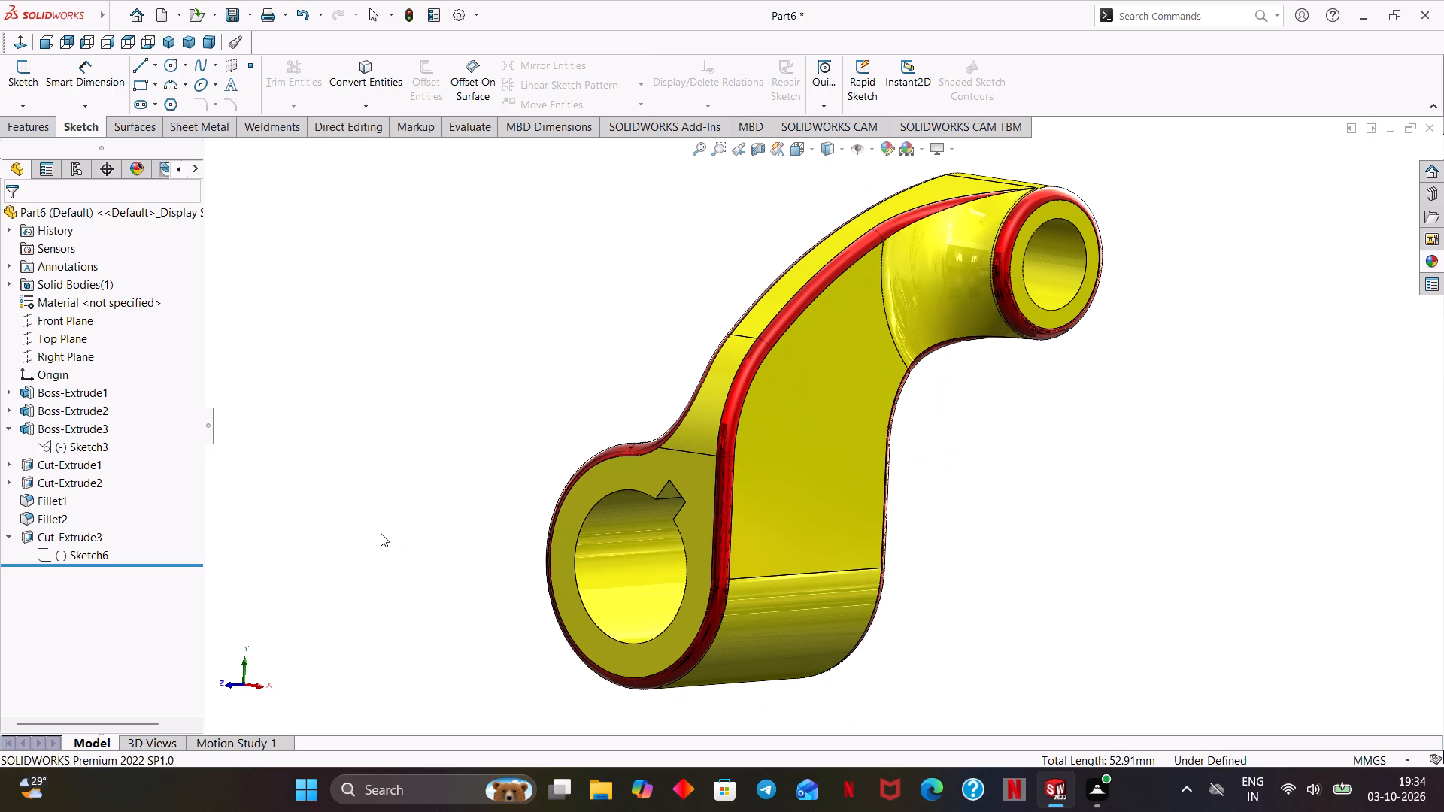
key("ctrl+7")
scroll(549, 477, "down", 2)
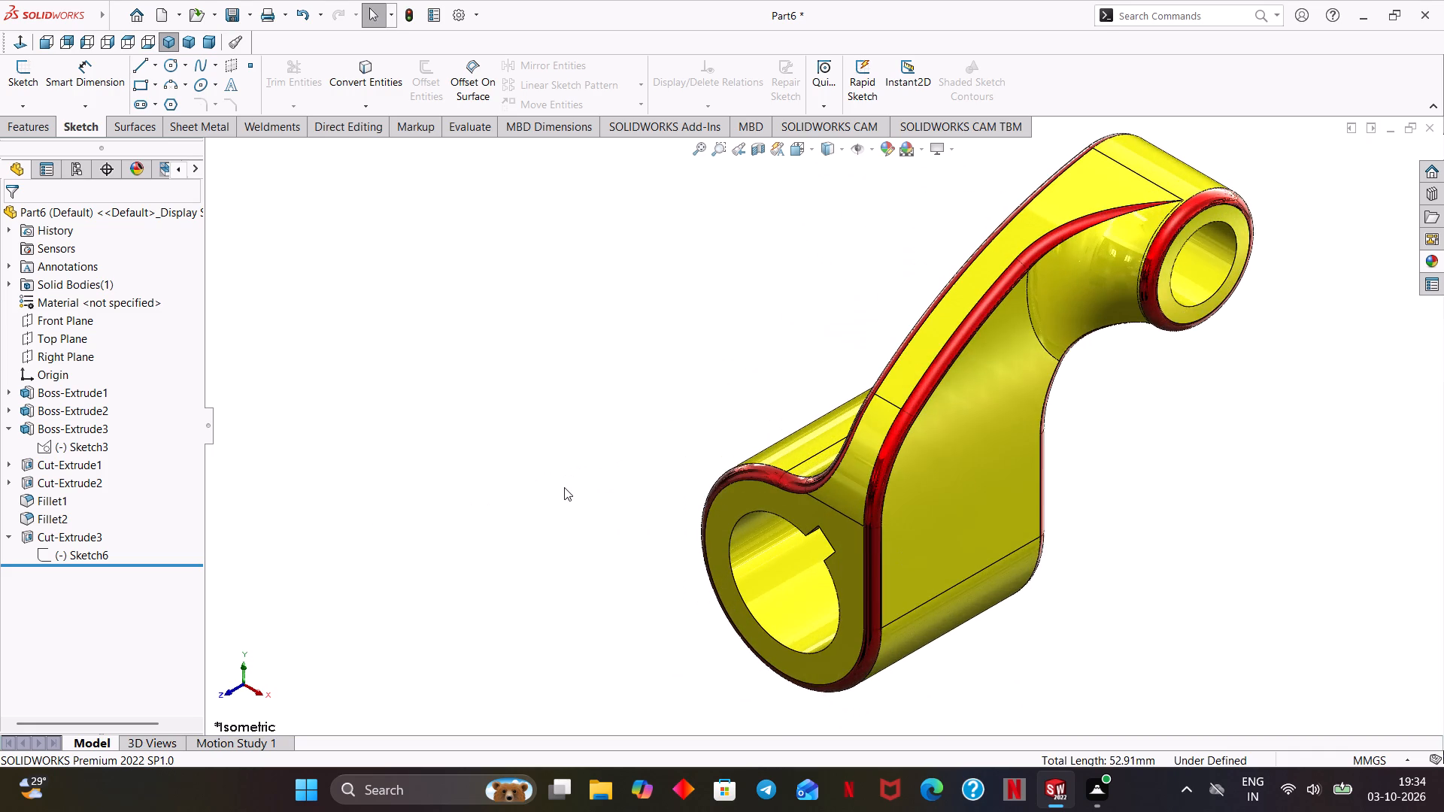
middle_click_drag(564, 487, 563, 447)
middle_click_drag(564, 455, 481, 477, "ctrl")
middle_click_drag(478, 489, 483, 459)
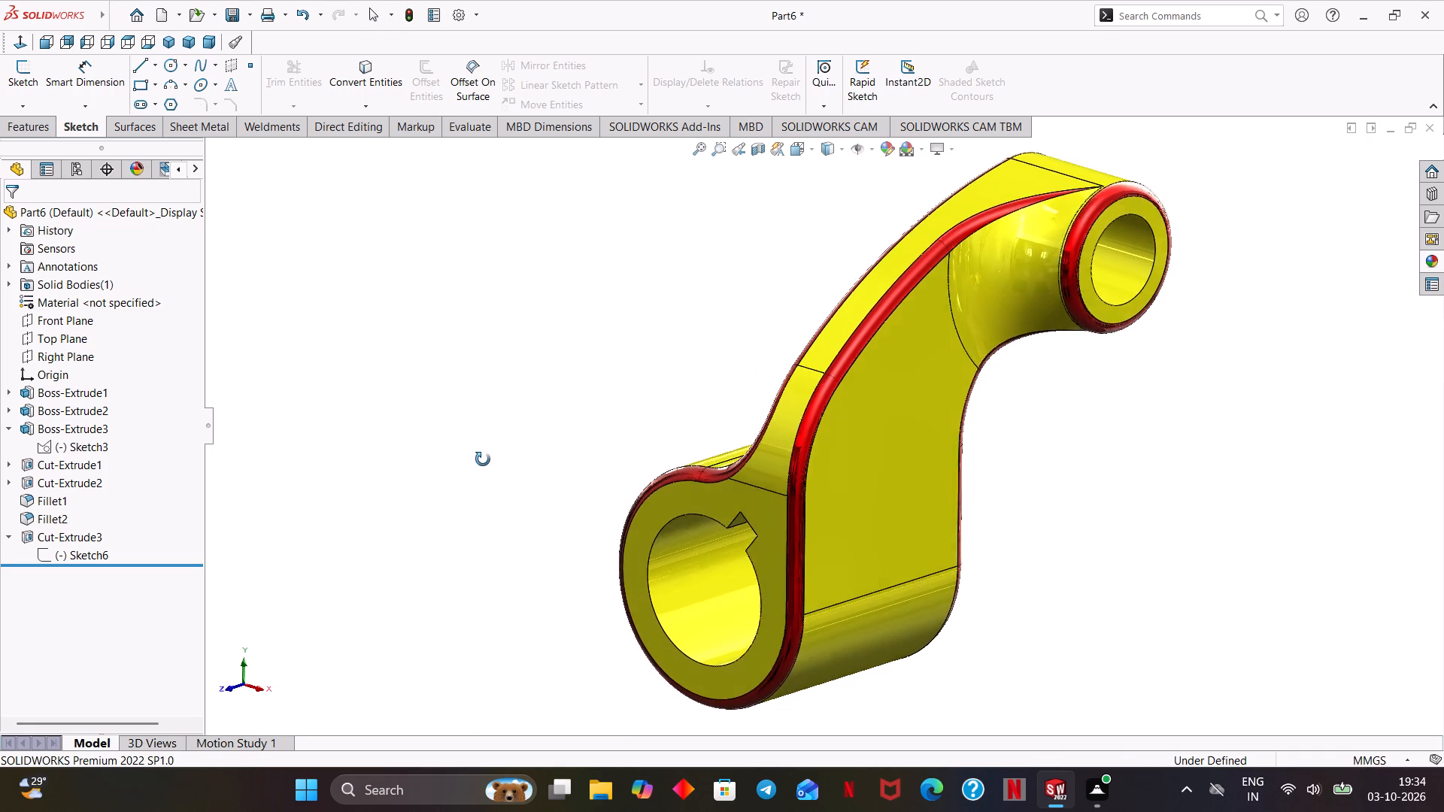
middle_click_drag(483, 459, 484, 452)
middle_click_drag(490, 448, 489, 465)
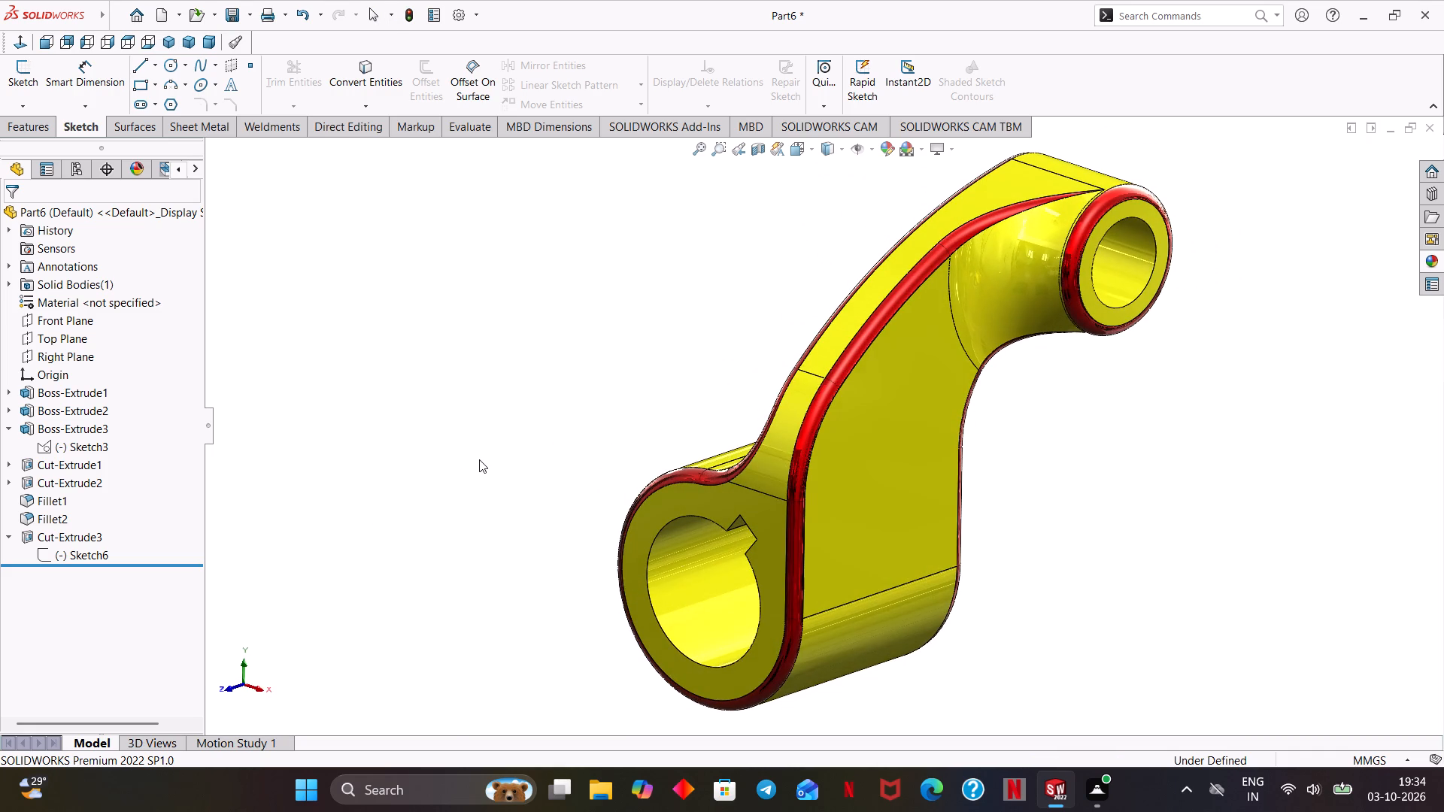
key("ctrl+7")
scroll(580, 468, "down", 1)
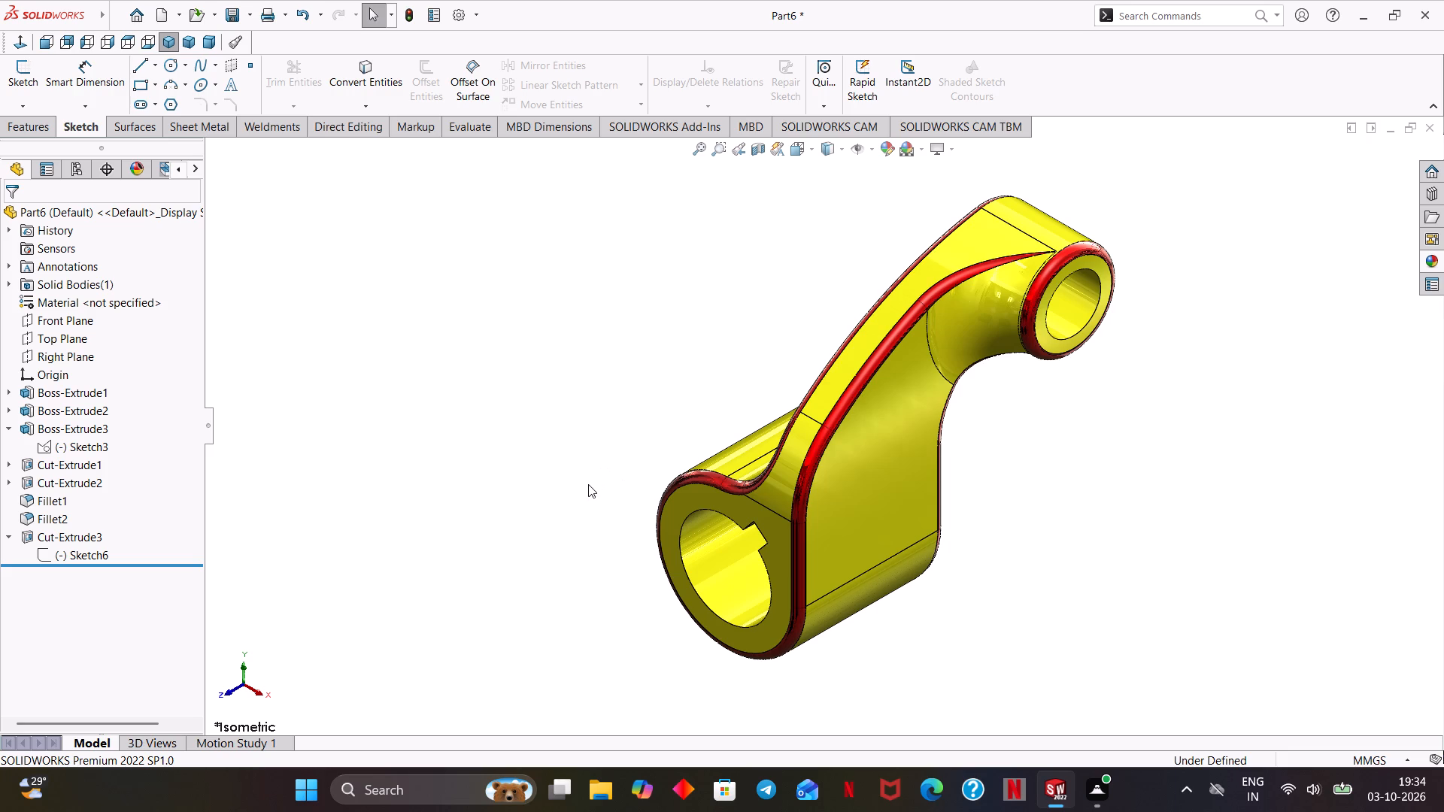
middle_click_drag(575, 495, 482, 527, "ctrl")
scroll(482, 527, "down", 1)
middle_click_drag(508, 515, 484, 525, "ctrl")
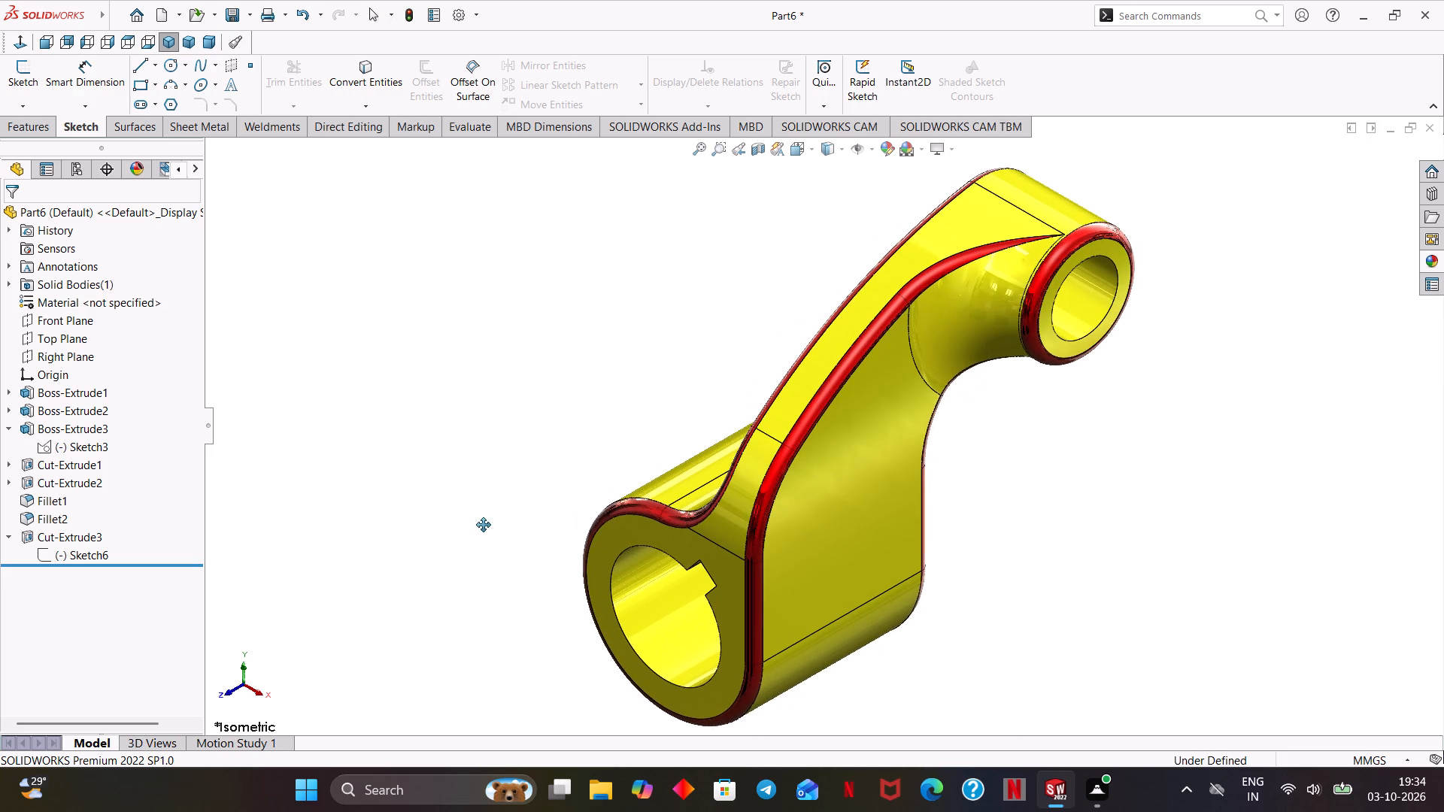
middle_click_drag(484, 525, 454, 531, "ctrl")
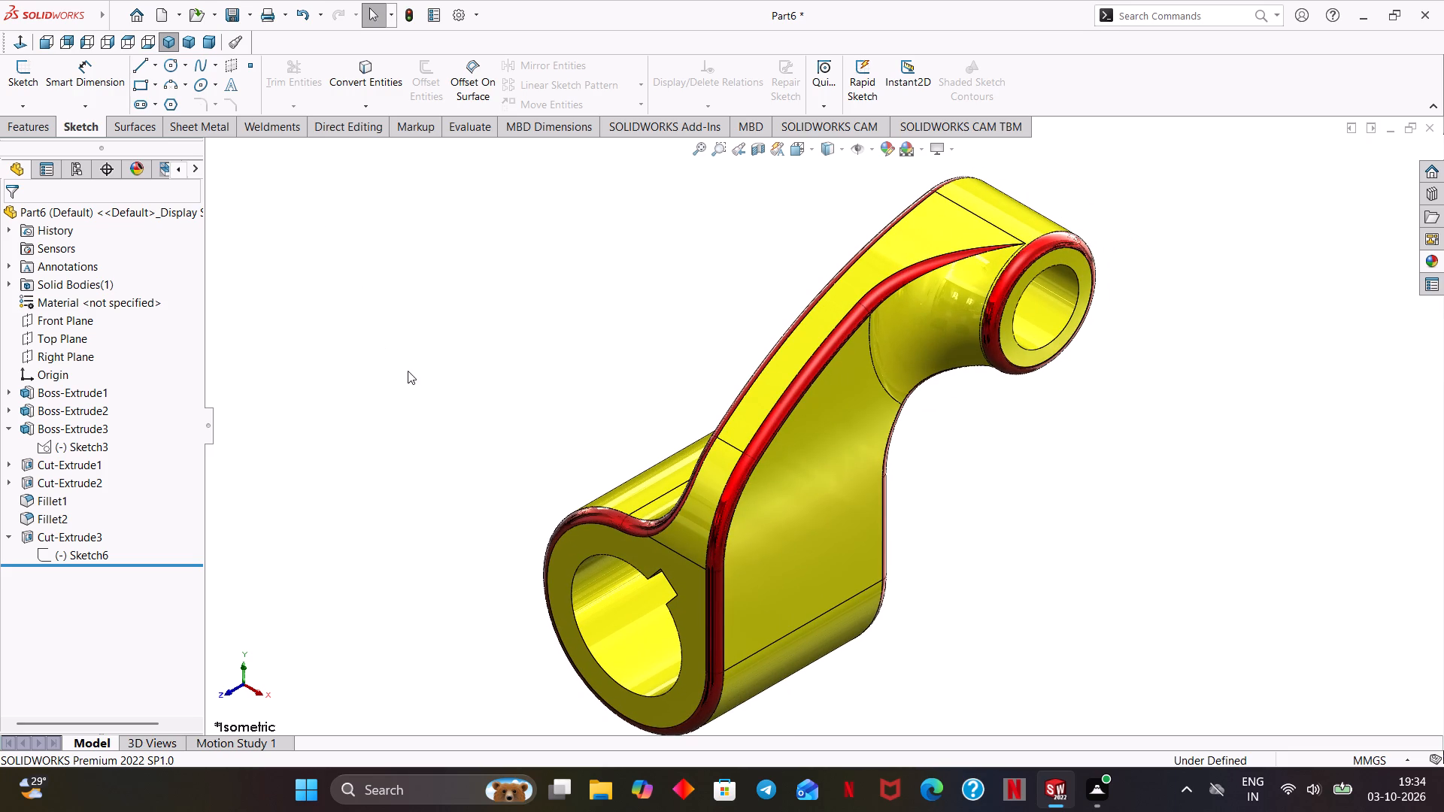
middle_click_drag(446, 380, 454, 365, "ctrl")
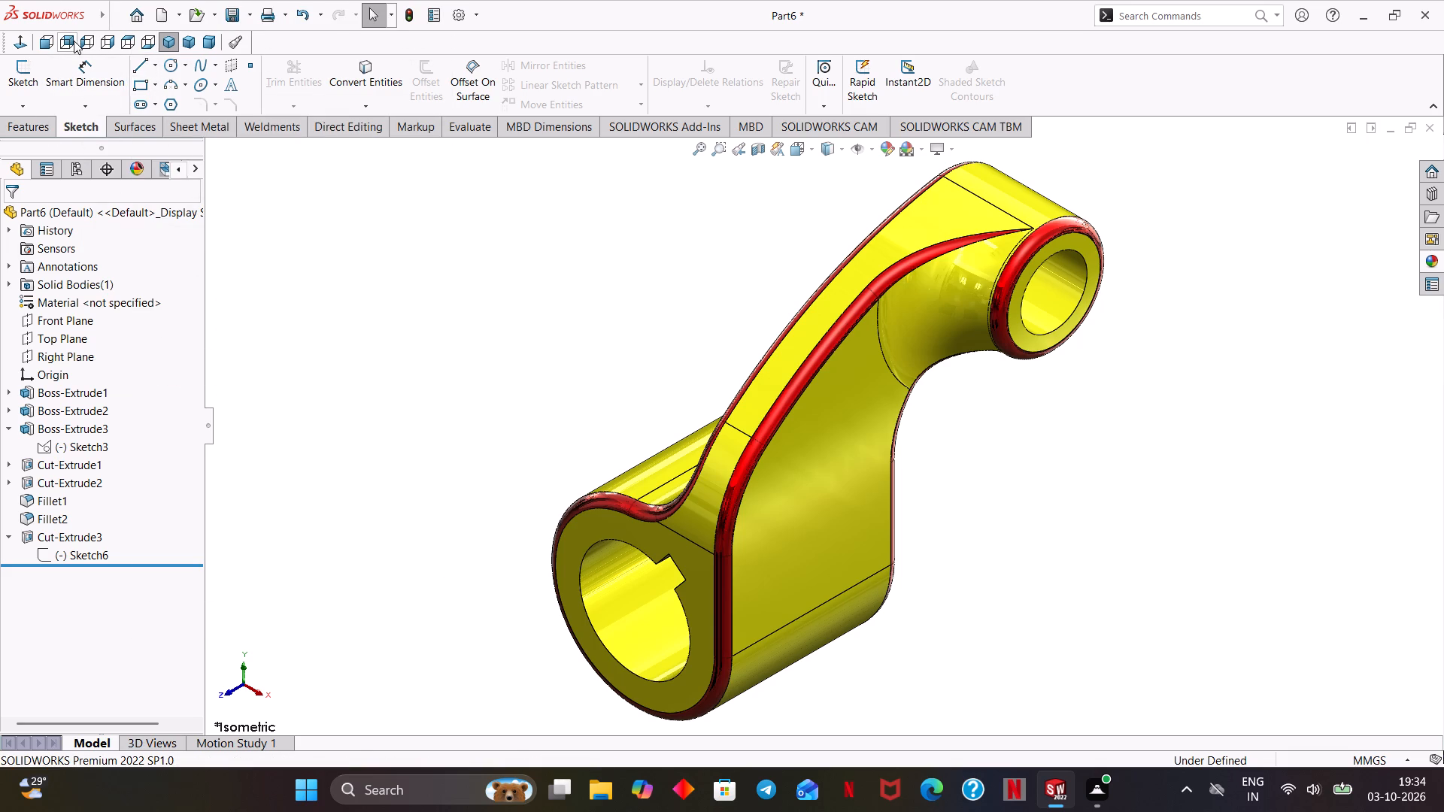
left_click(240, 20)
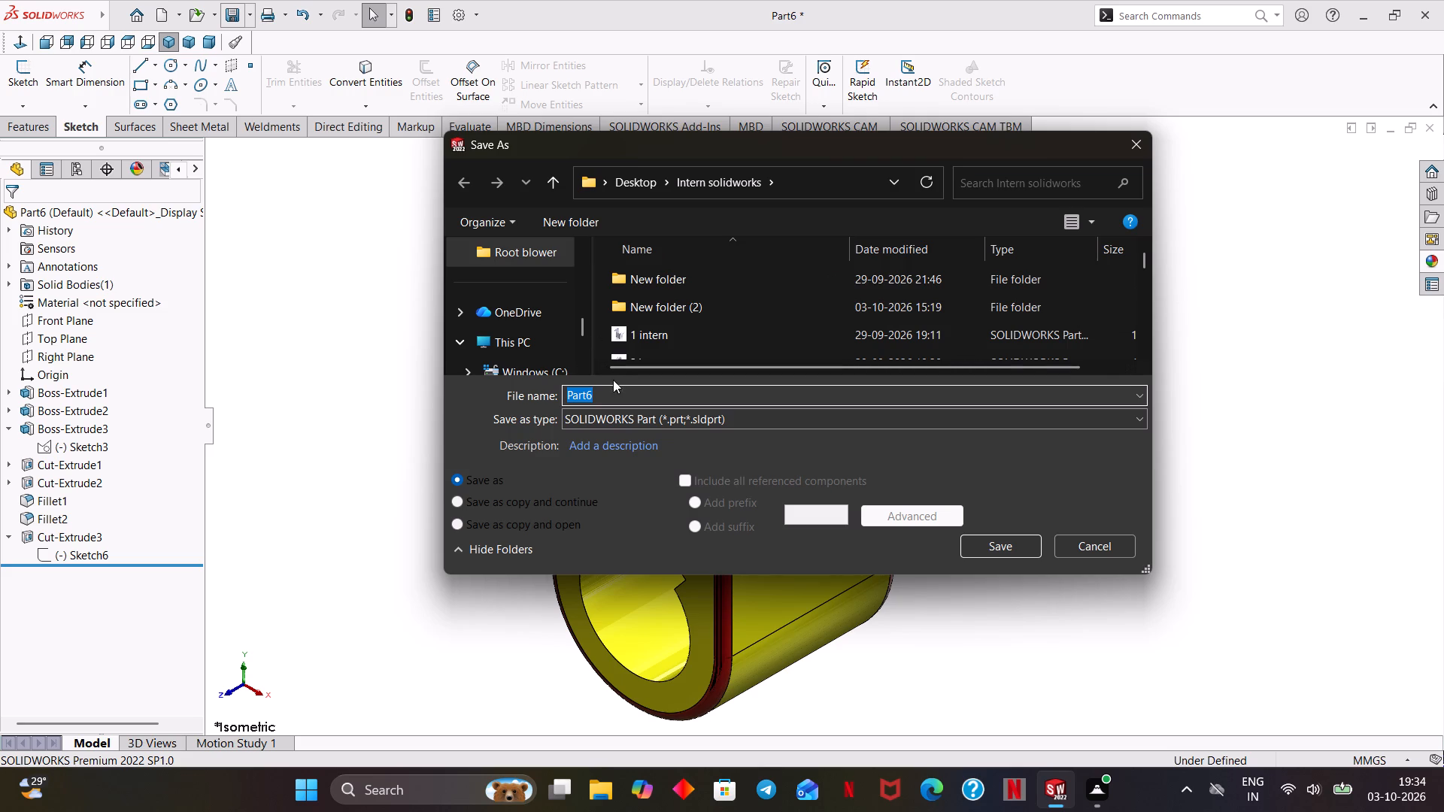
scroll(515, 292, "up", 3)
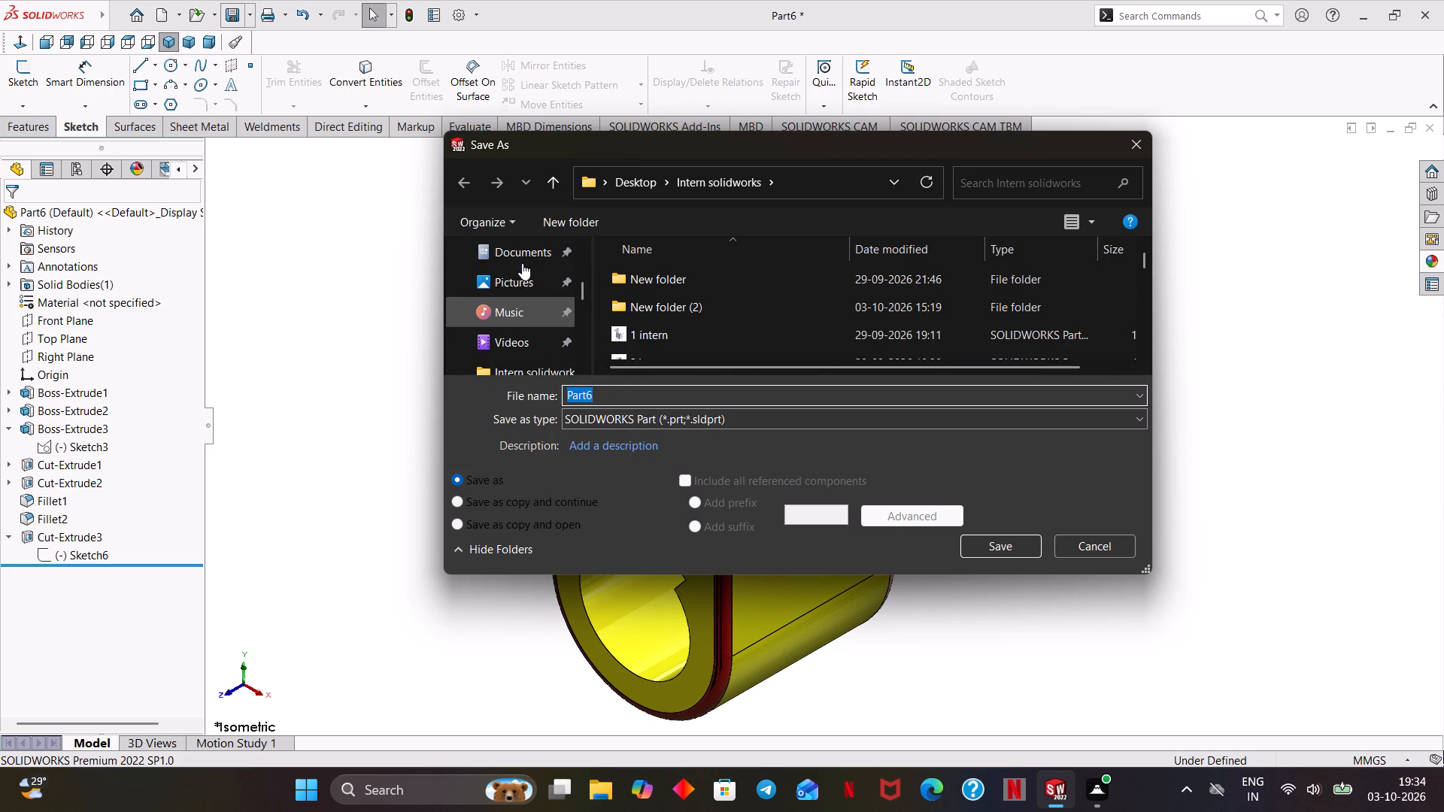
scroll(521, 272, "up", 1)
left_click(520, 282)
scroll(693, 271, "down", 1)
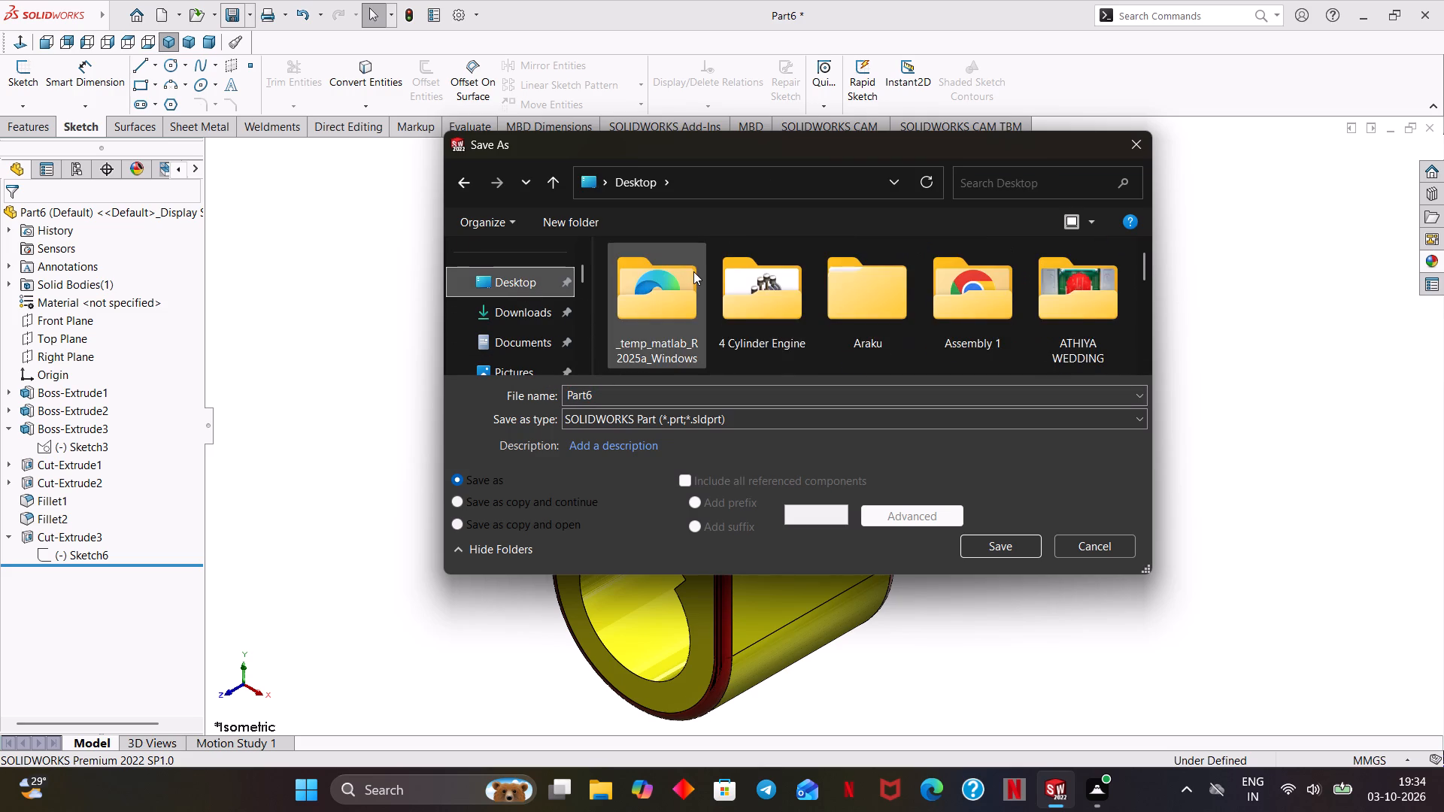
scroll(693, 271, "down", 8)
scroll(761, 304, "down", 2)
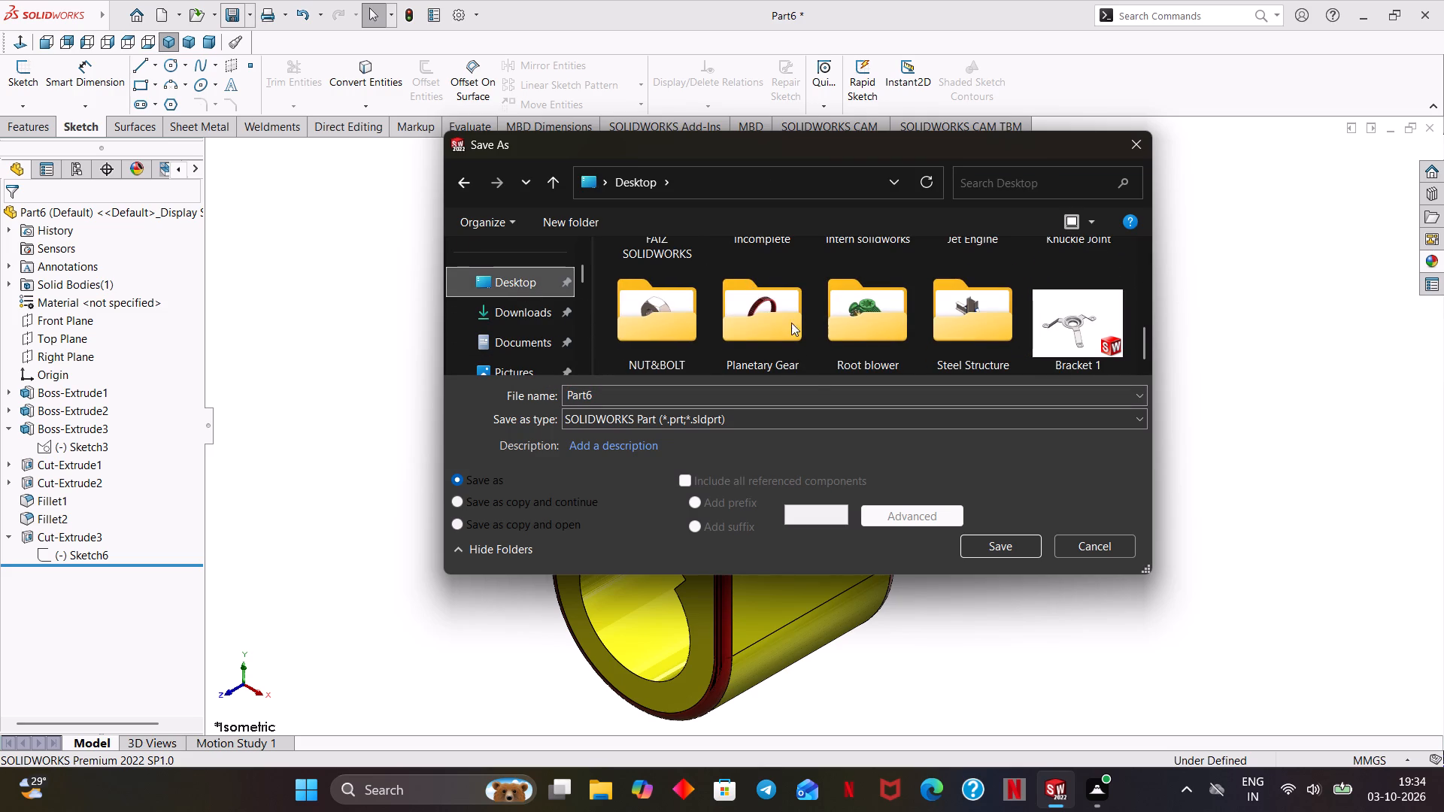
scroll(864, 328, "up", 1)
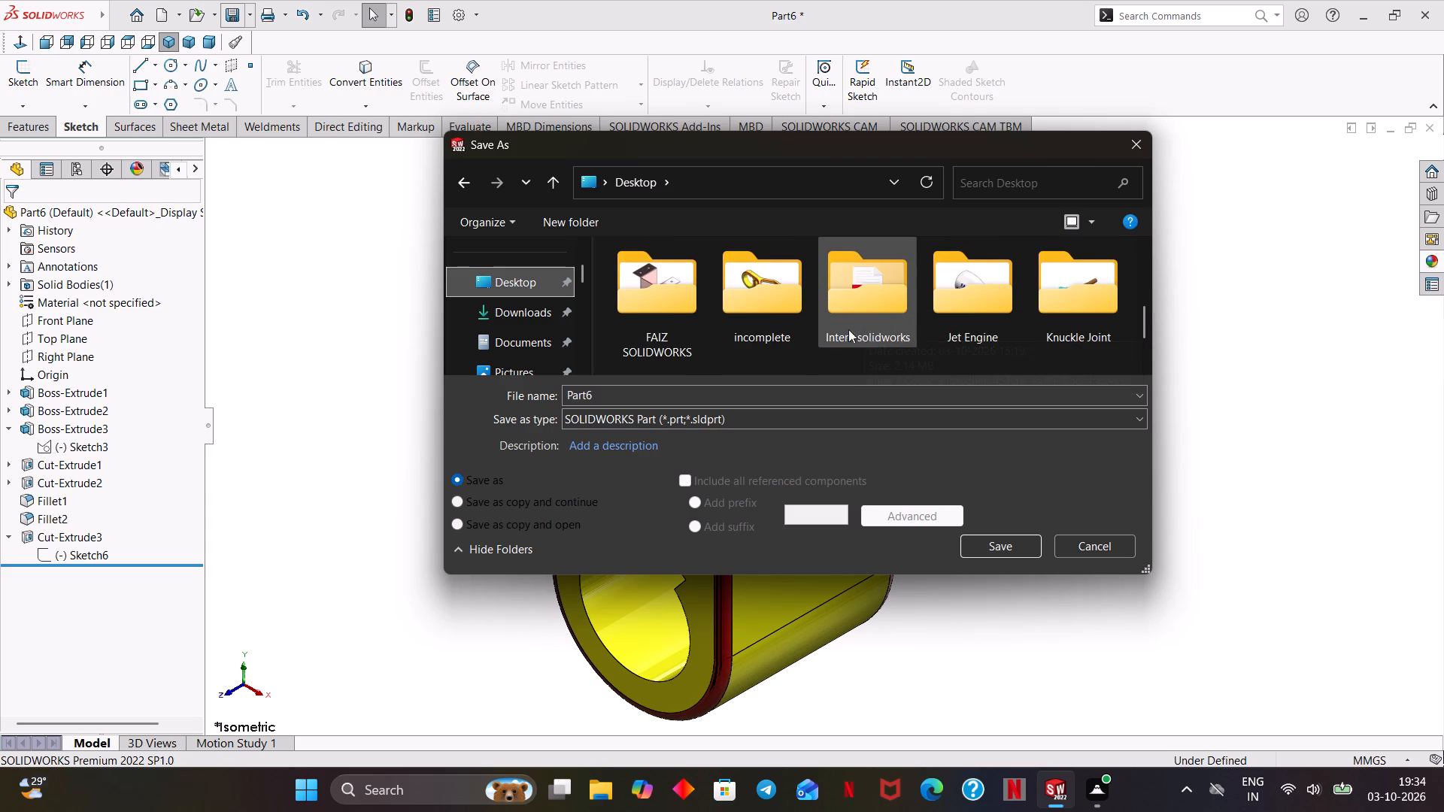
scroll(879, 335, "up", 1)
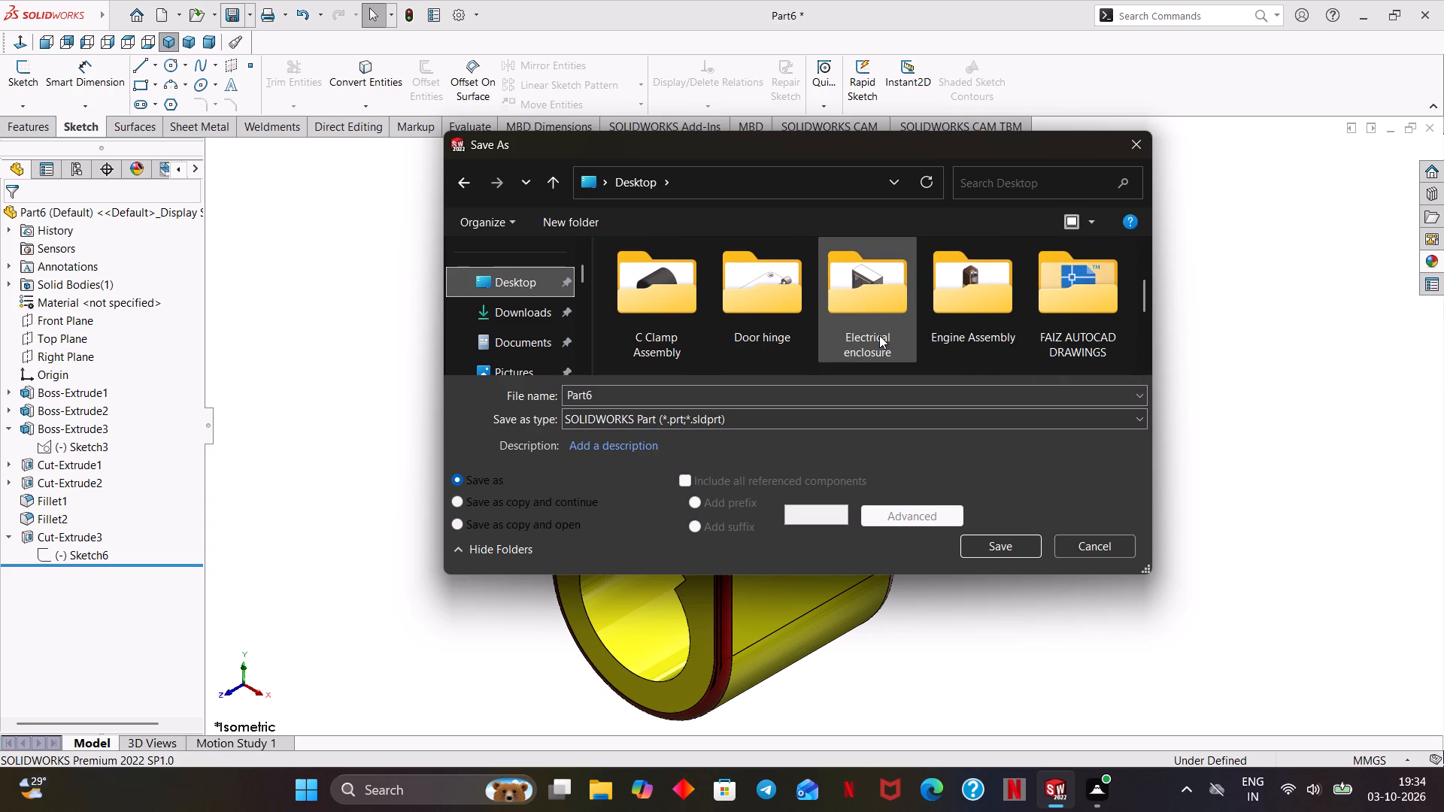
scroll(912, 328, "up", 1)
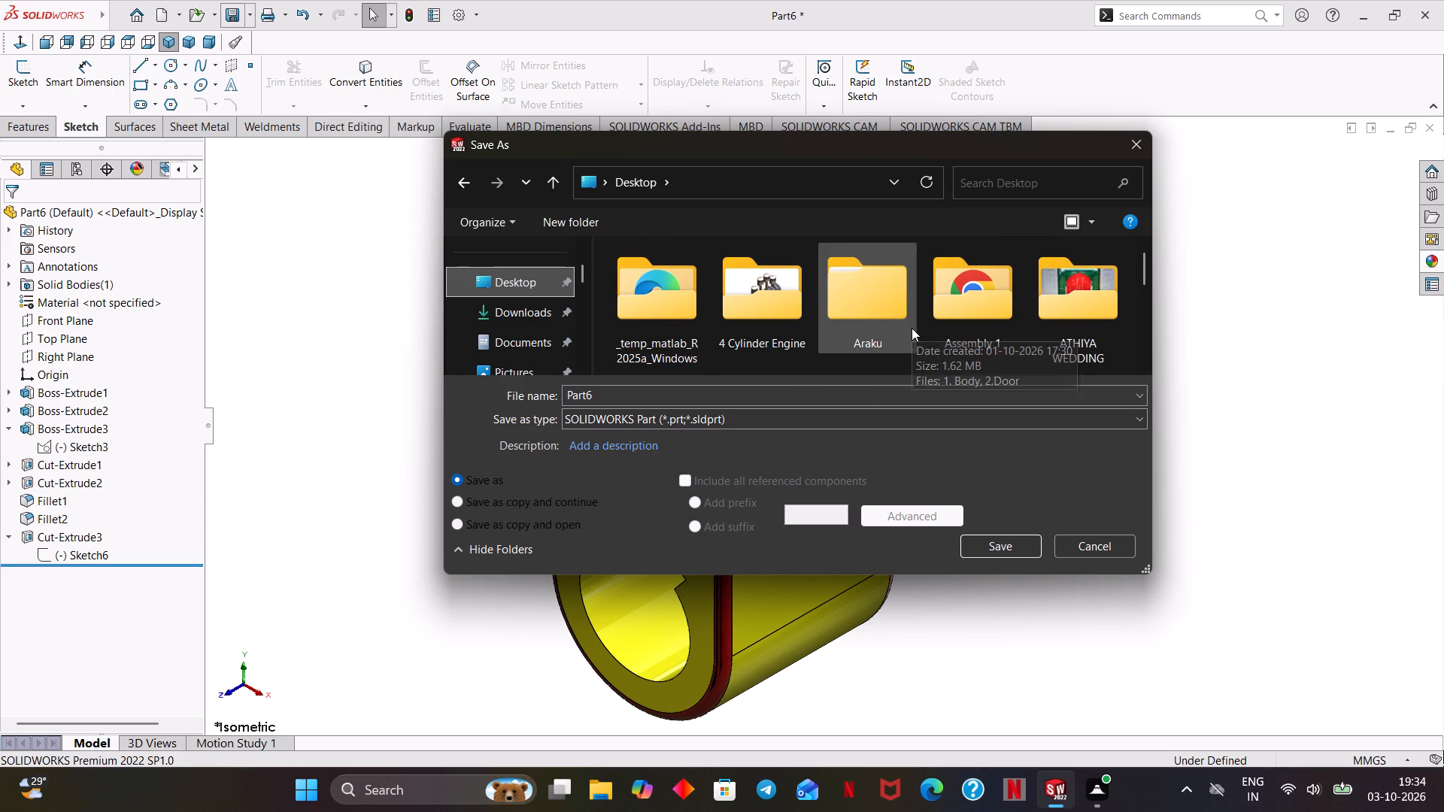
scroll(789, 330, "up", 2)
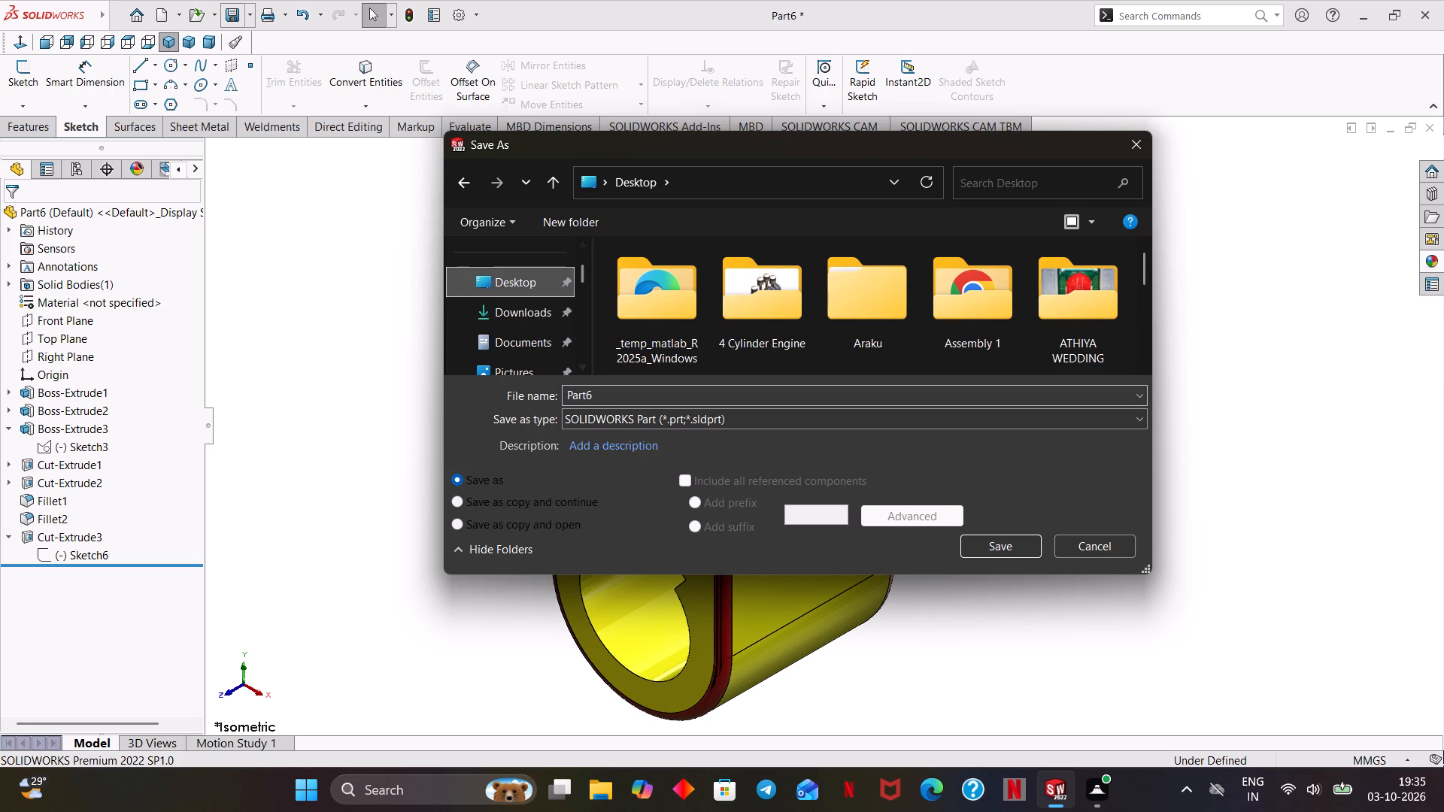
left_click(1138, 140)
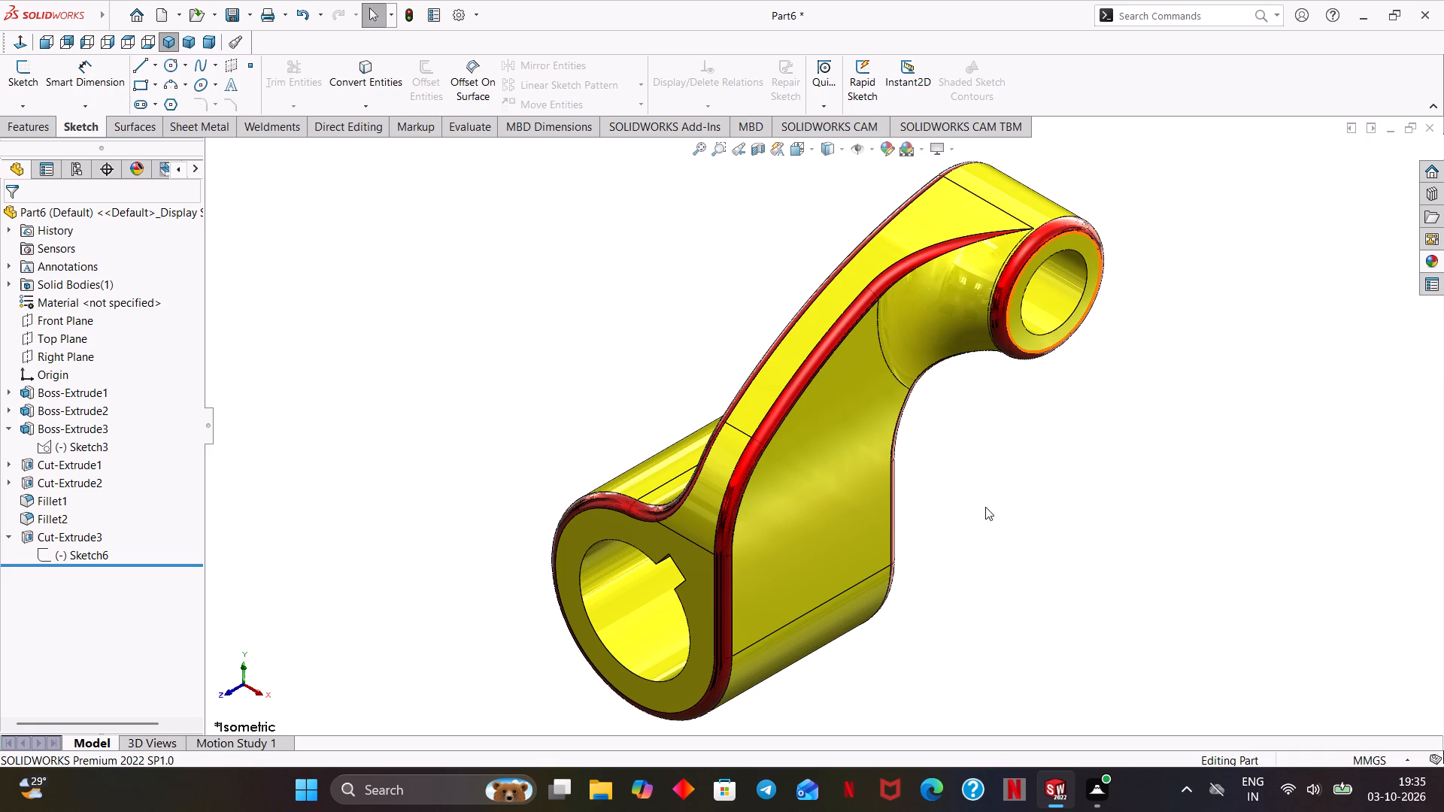
Review the whole connecting link in the isometric view.
scroll(993, 505, "up", 1)
middle_click_drag(994, 506, 1003, 492)
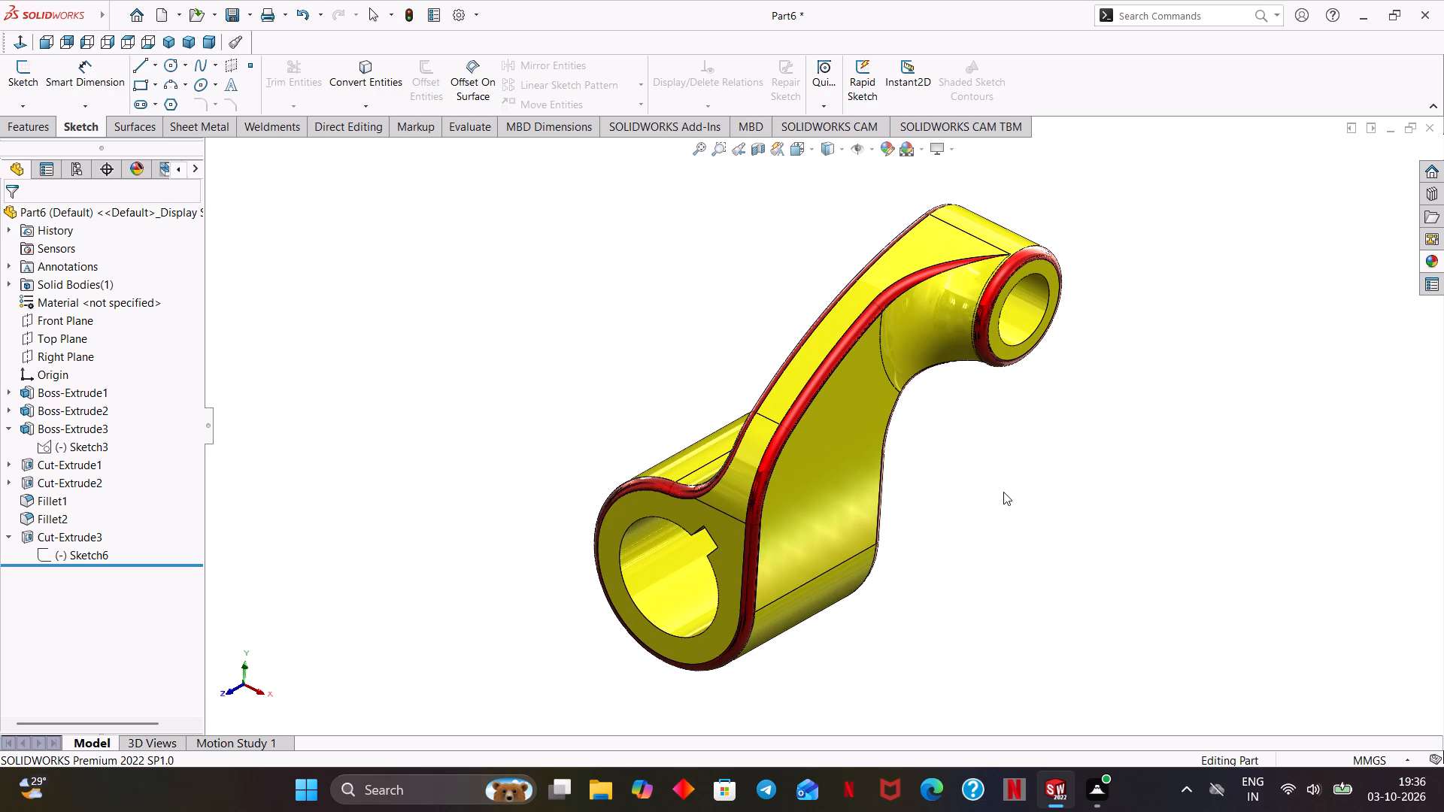
key("ctrl+7")
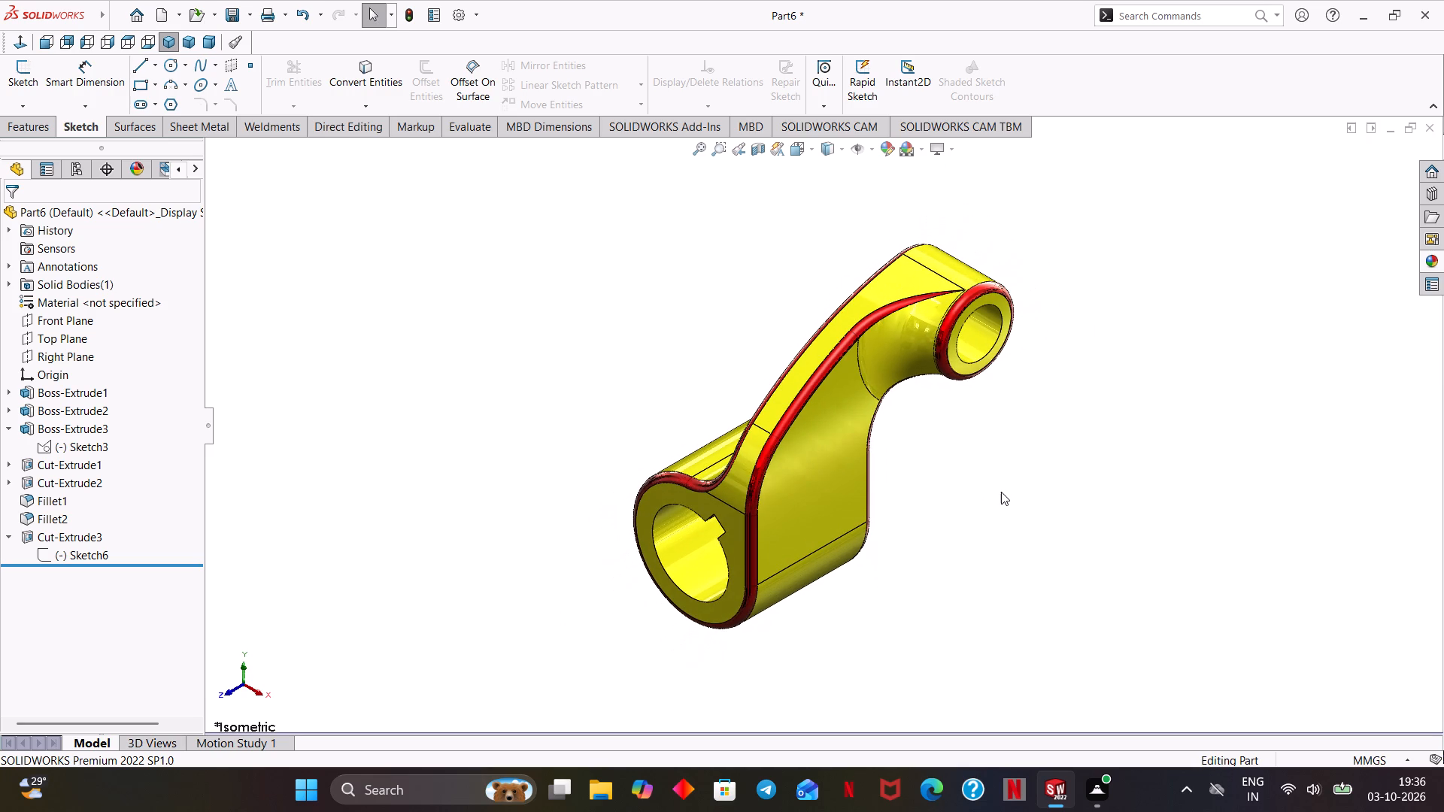
scroll(1001, 492, "down", 2)
middle_click_drag(936, 474, 986, 537, "ctrl")
middle_click_drag(954, 541, 956, 531, "ctrl")
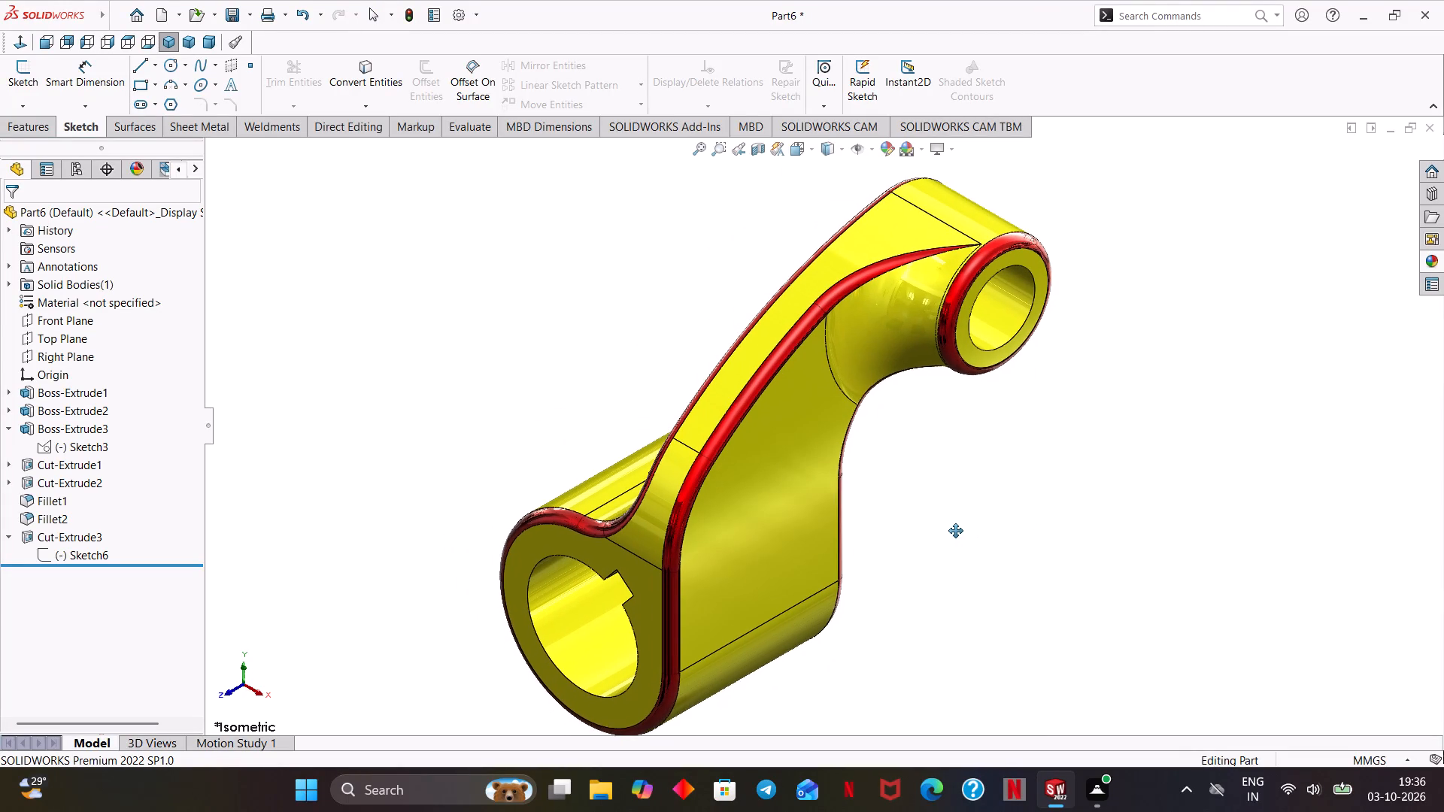
middle_click_drag(956, 531, 962, 524, "ctrl")
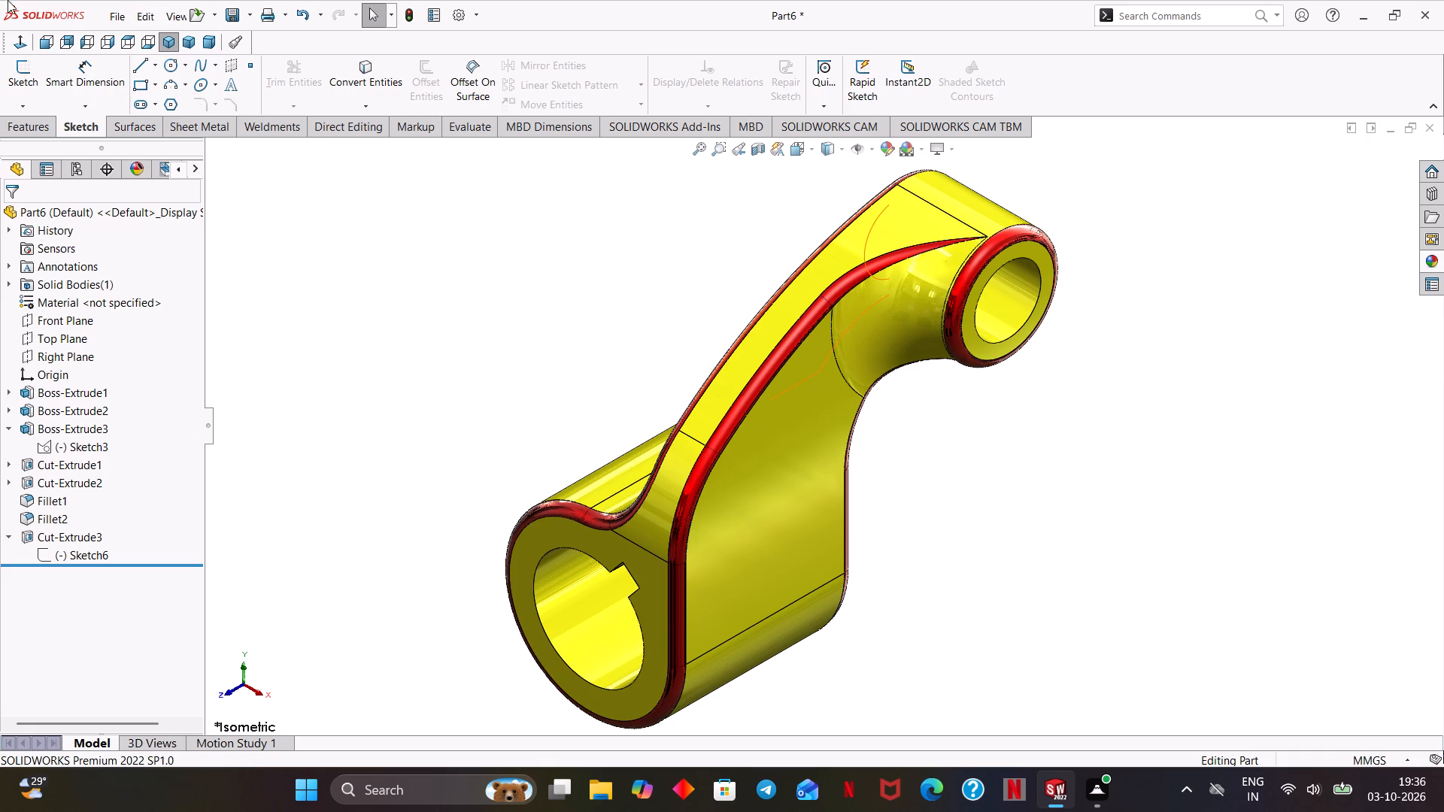
Save the part as "Connecting Link part model" in the Intern solidworks folder on the Desktop.
left_click(229, 18)
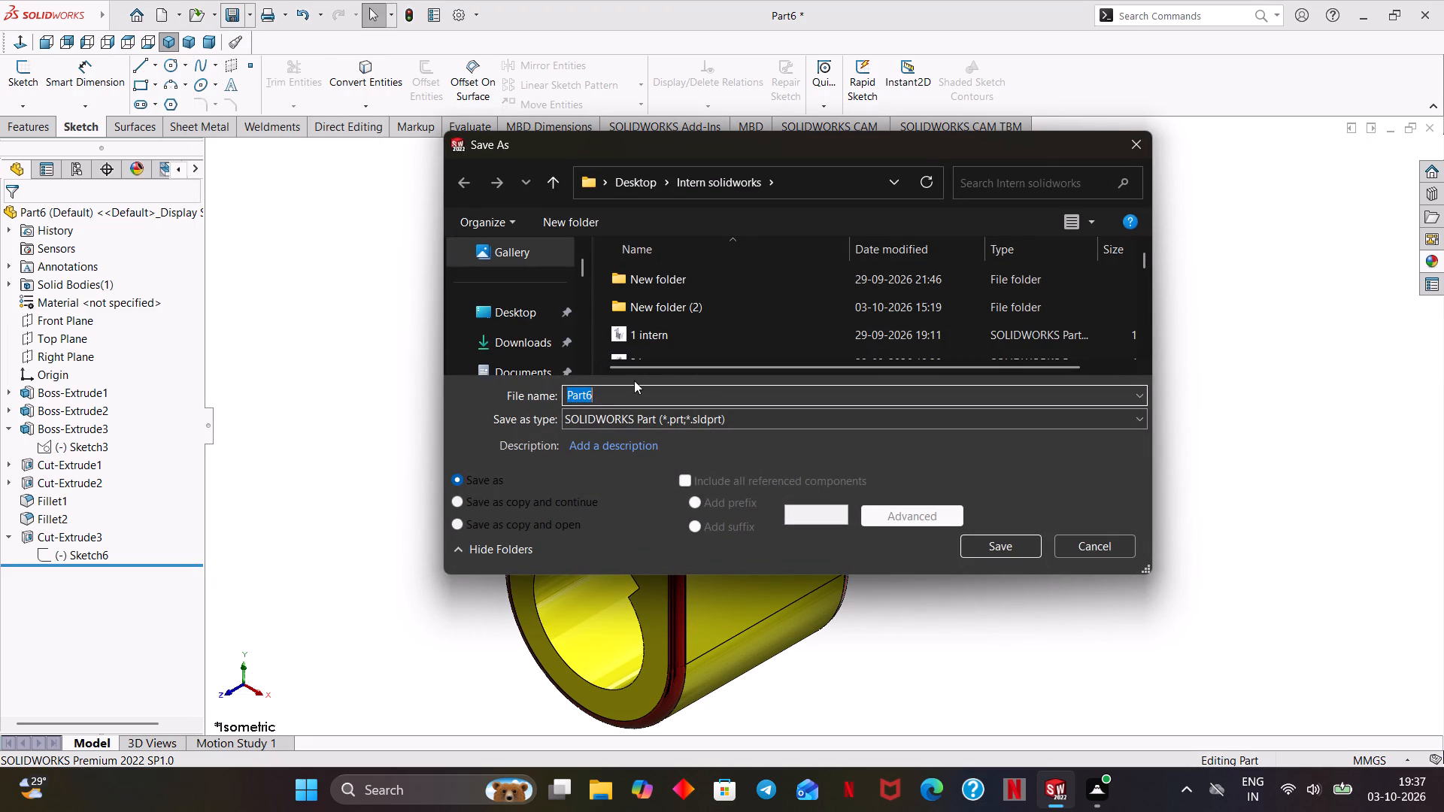
type("onnect")
key("i")
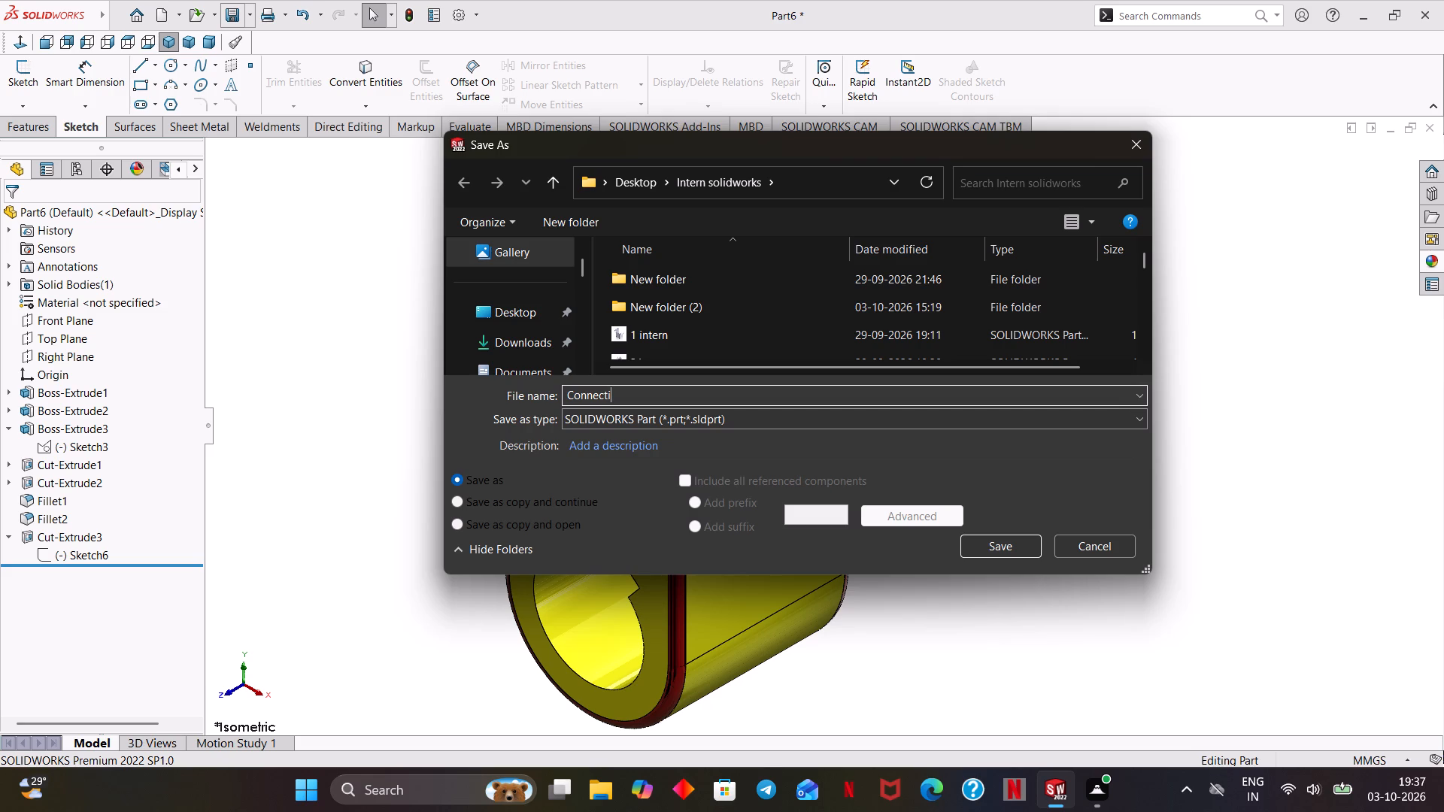
type("ng")
key("space")
type("part")
key("space")
type("model")
scroll(848, 288, "down", 2)
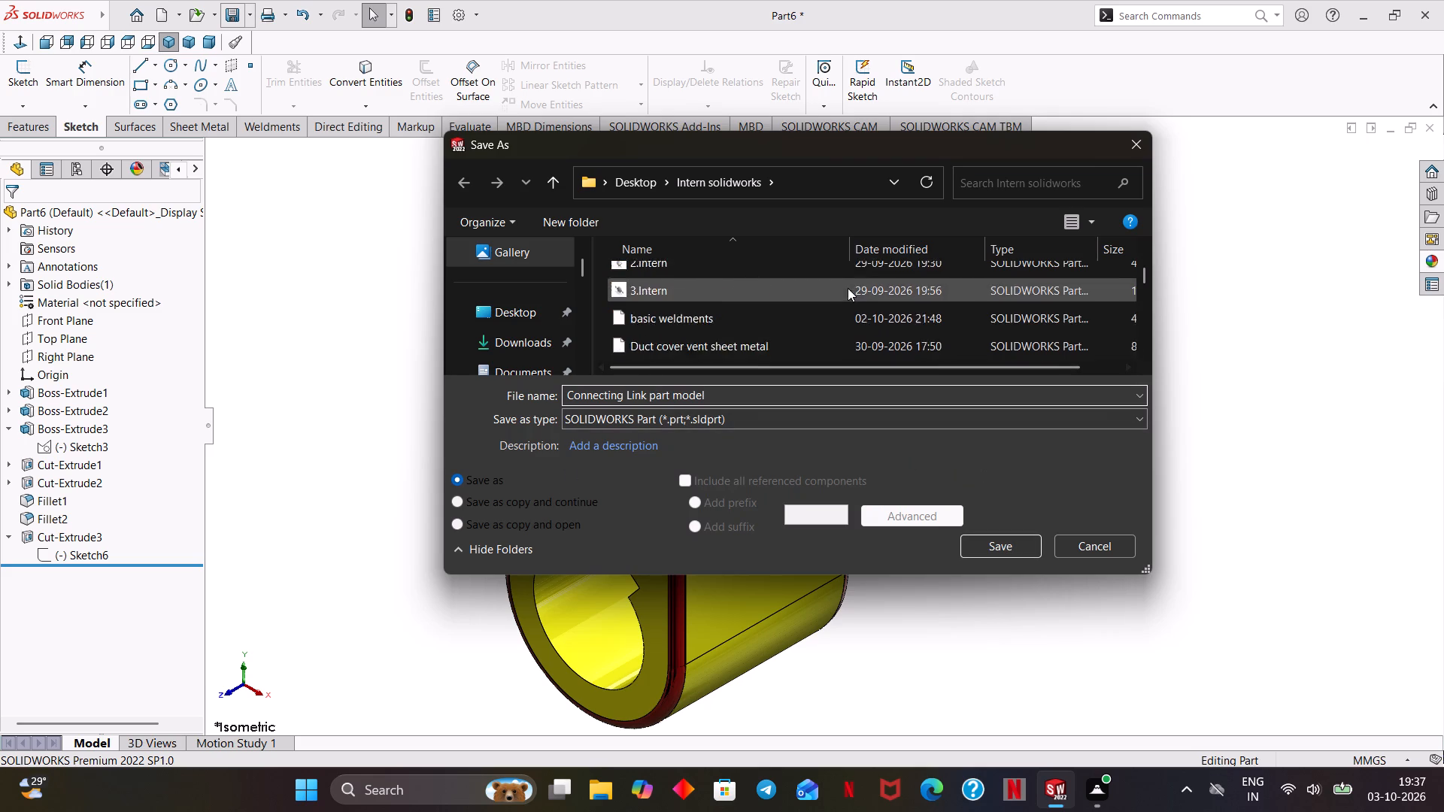
scroll(848, 288, "down", 1)
left_click(1009, 548)
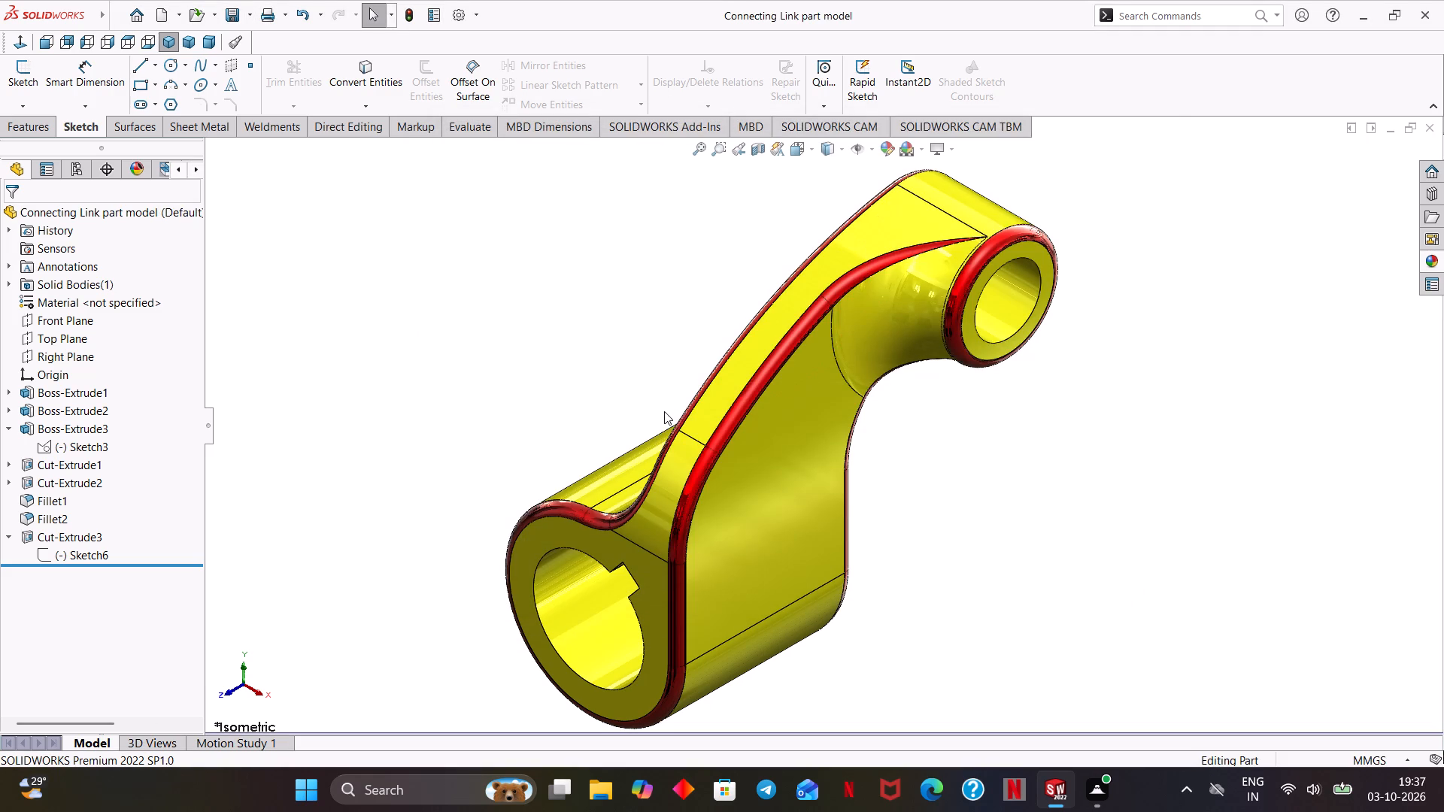
Preview the printout of the connecting link's current screen image for Microsoft Print to PDF.
key("ctrl+p")
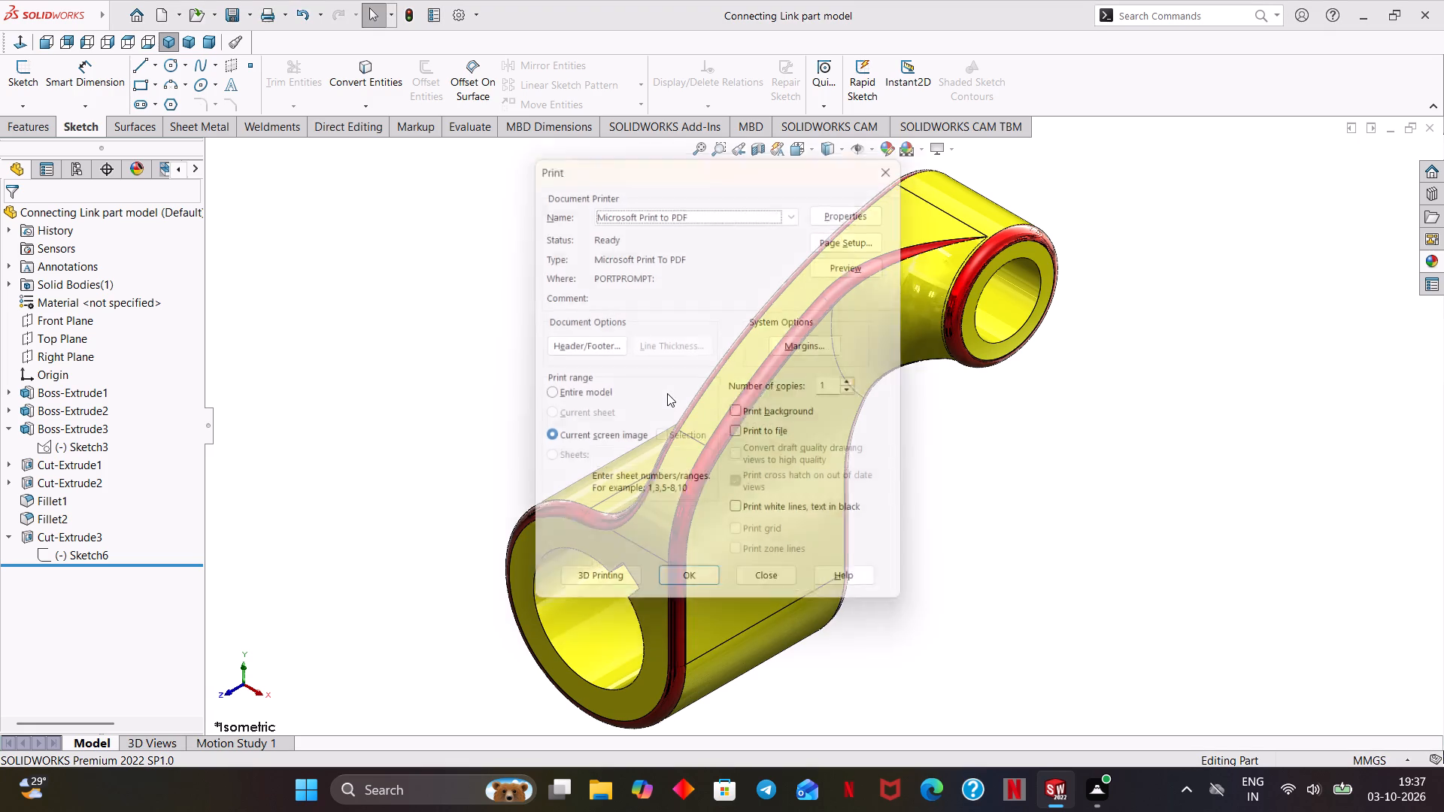
left_click_drag(842, 253, 850, 253)
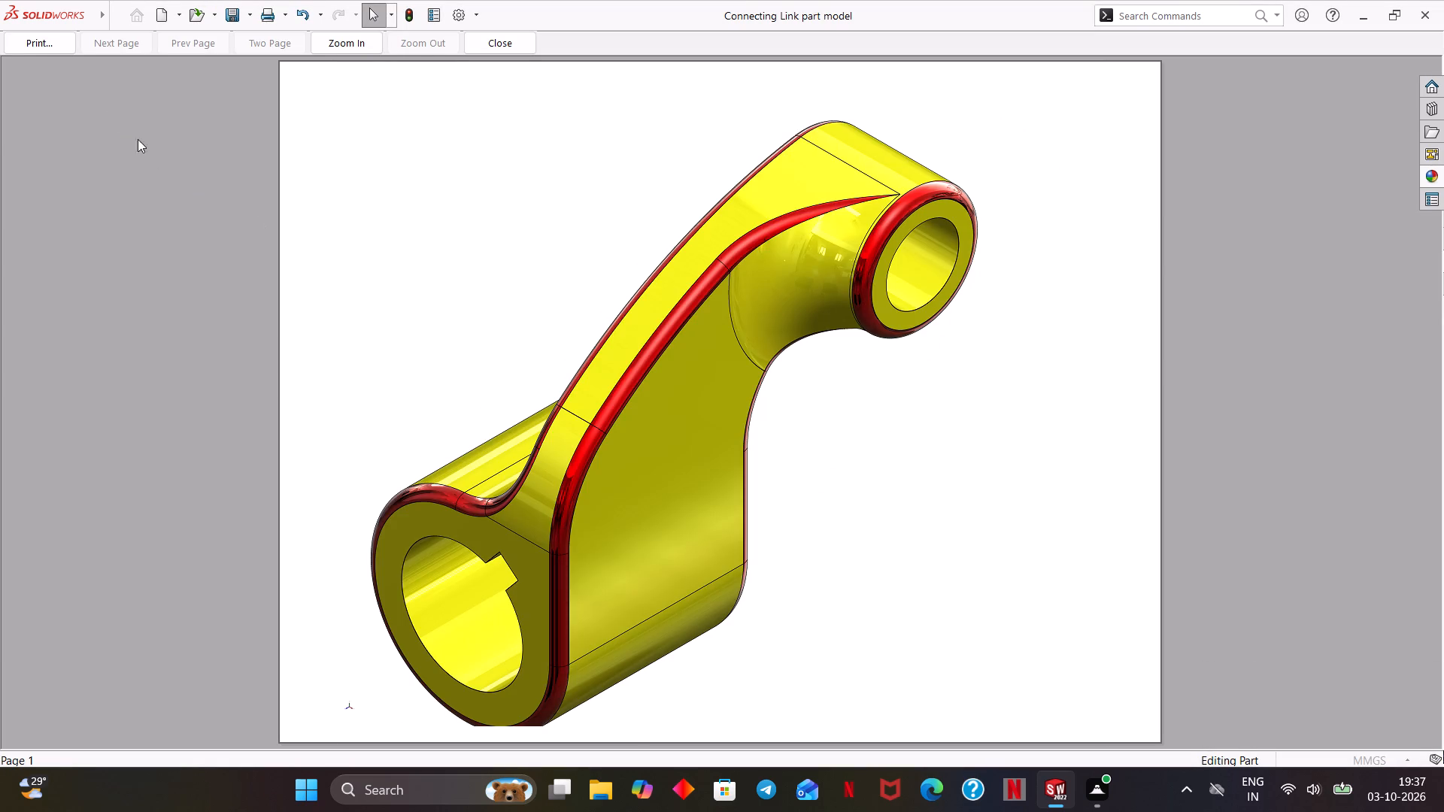
left_click(41, 40)
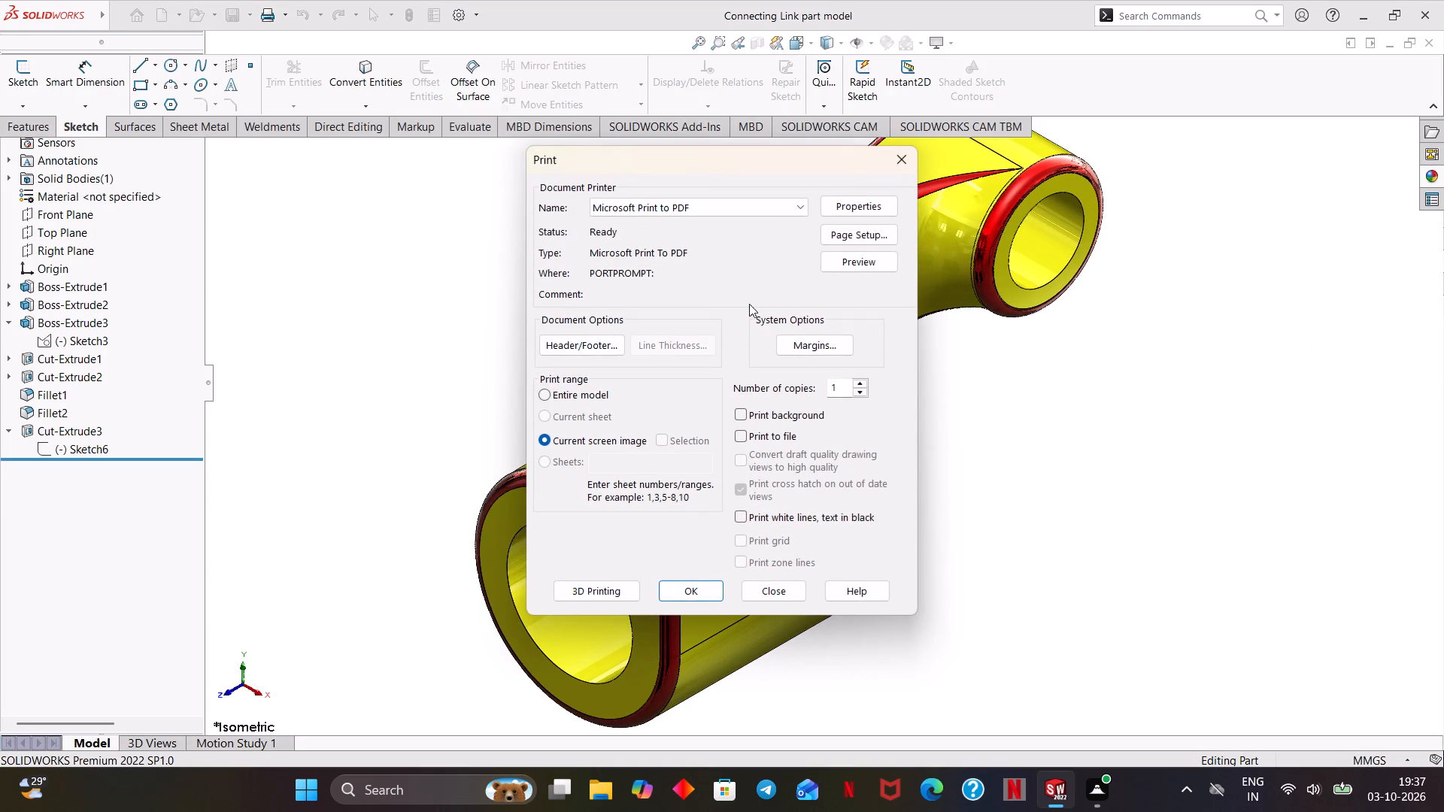
left_click(840, 261)
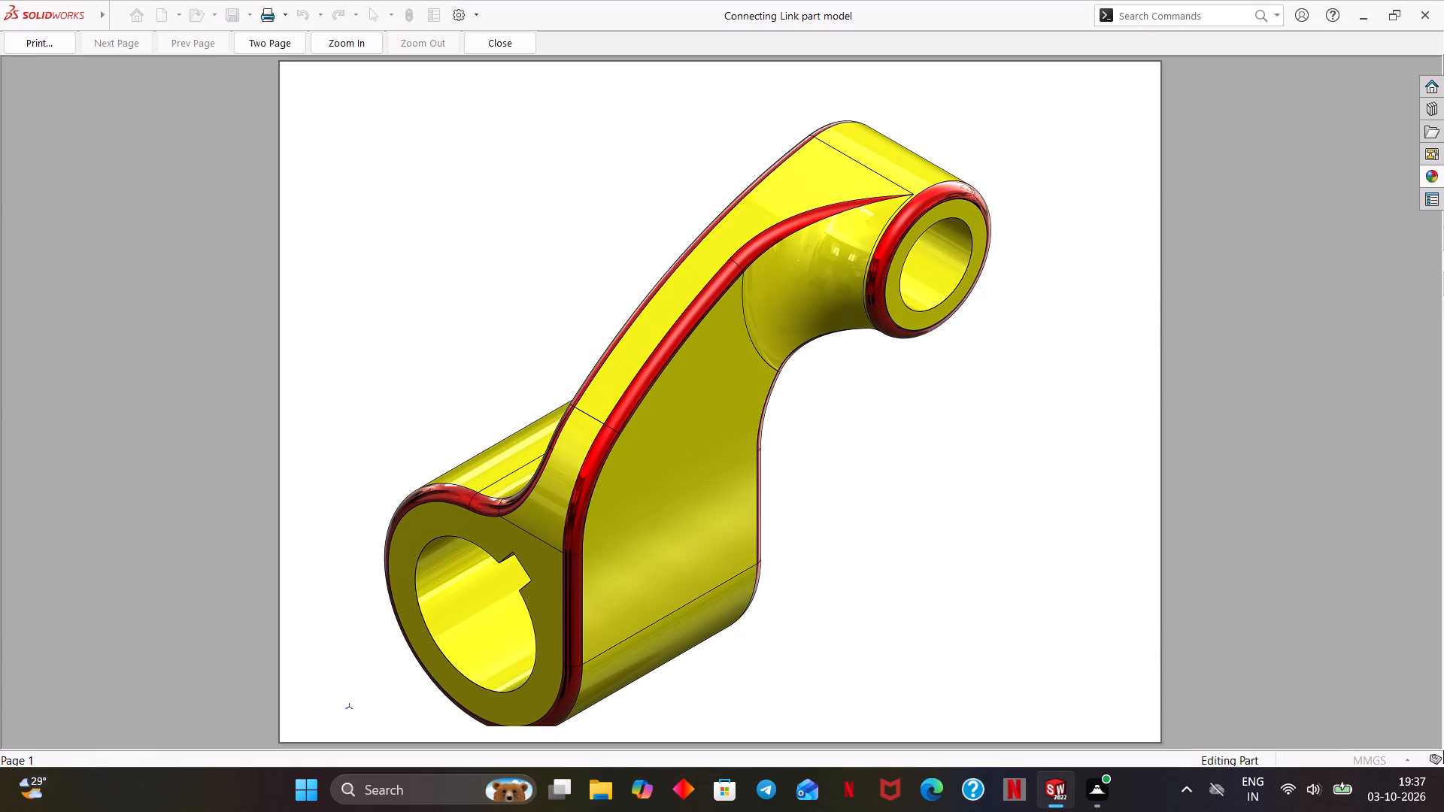
Switch the page setup from scale-to-fit to a custom print scale below 100% and preview the printout.
left_click(35, 42)
left_click(878, 231)
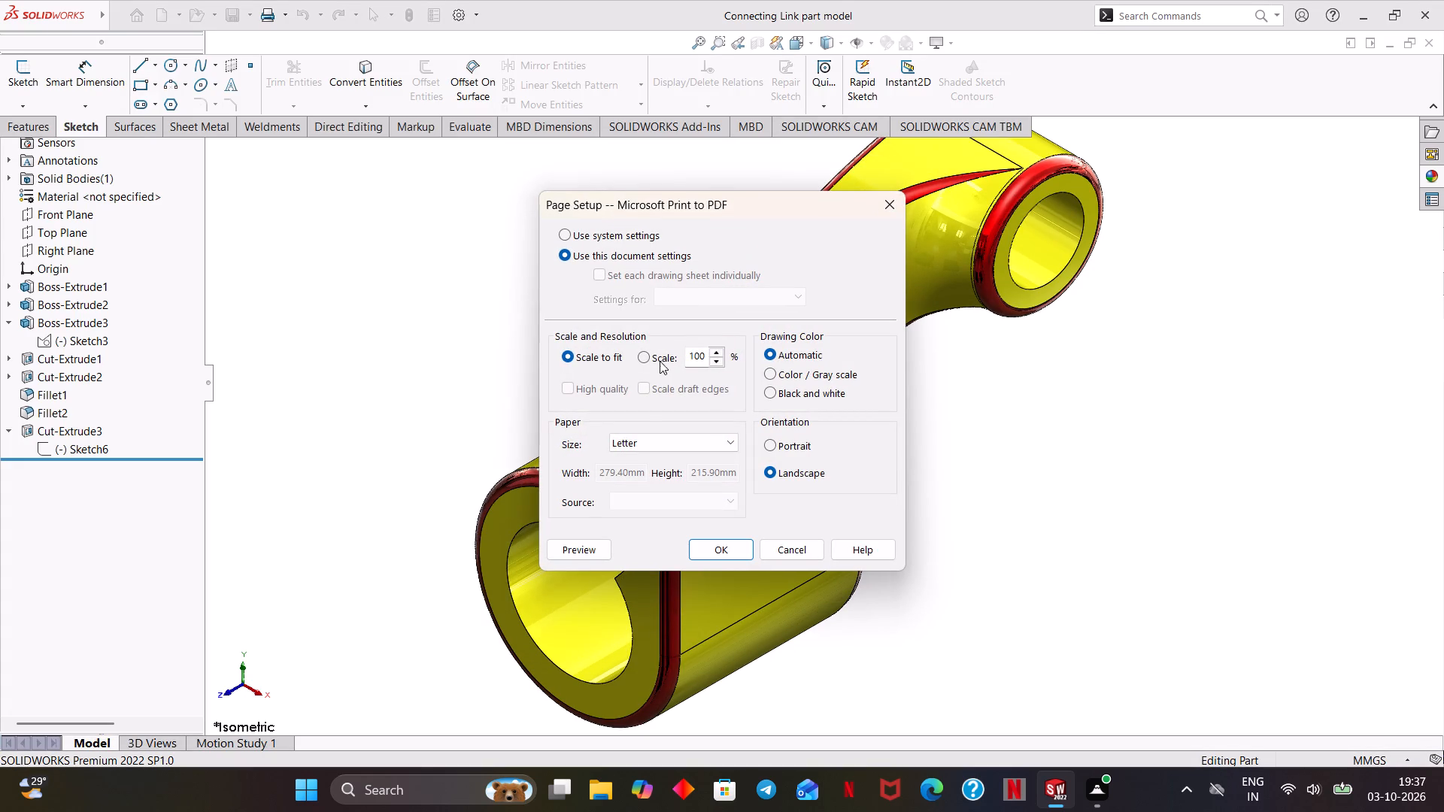
left_click(659, 361)
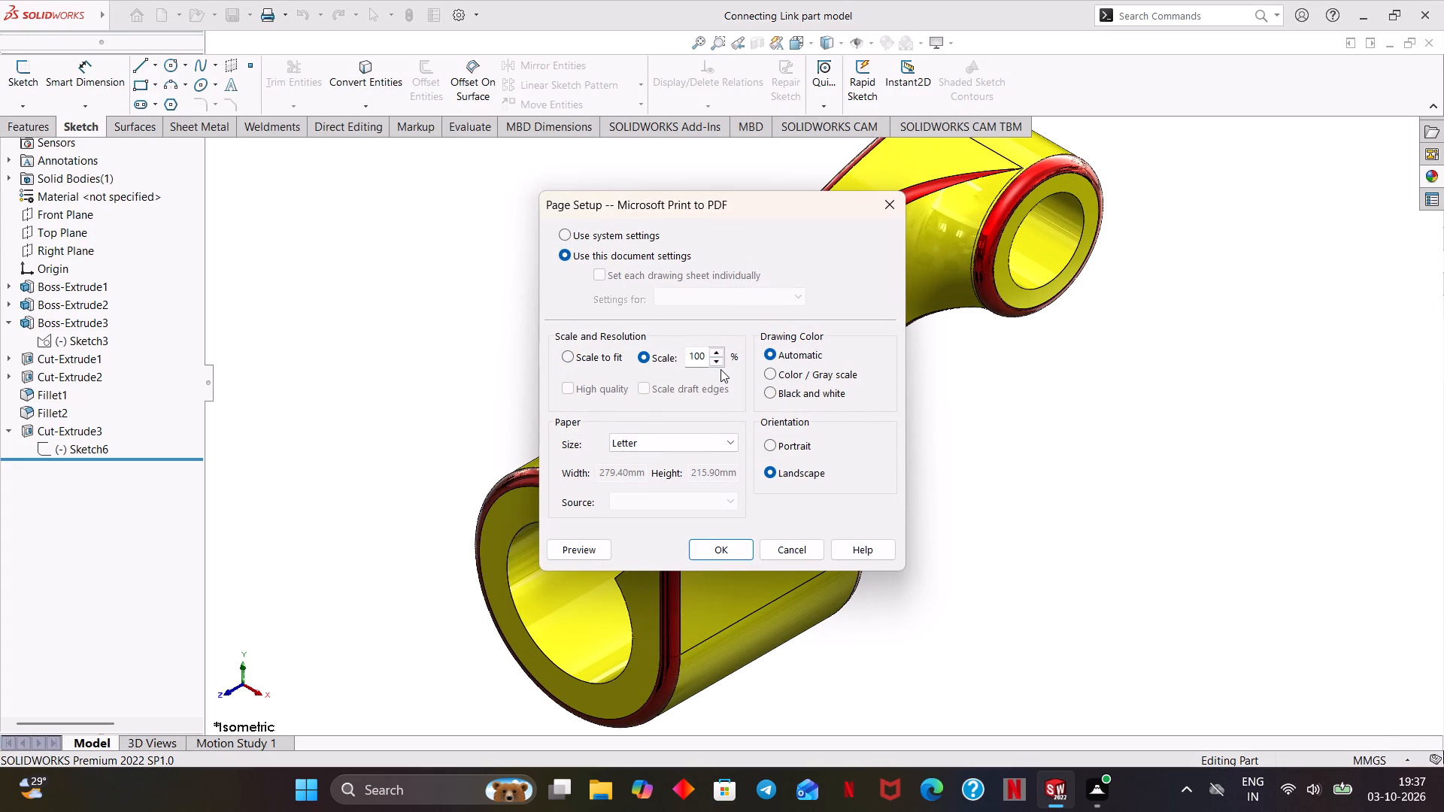
triple_click(717, 366)
triple_click(717, 366)
triple_click(717, 366)
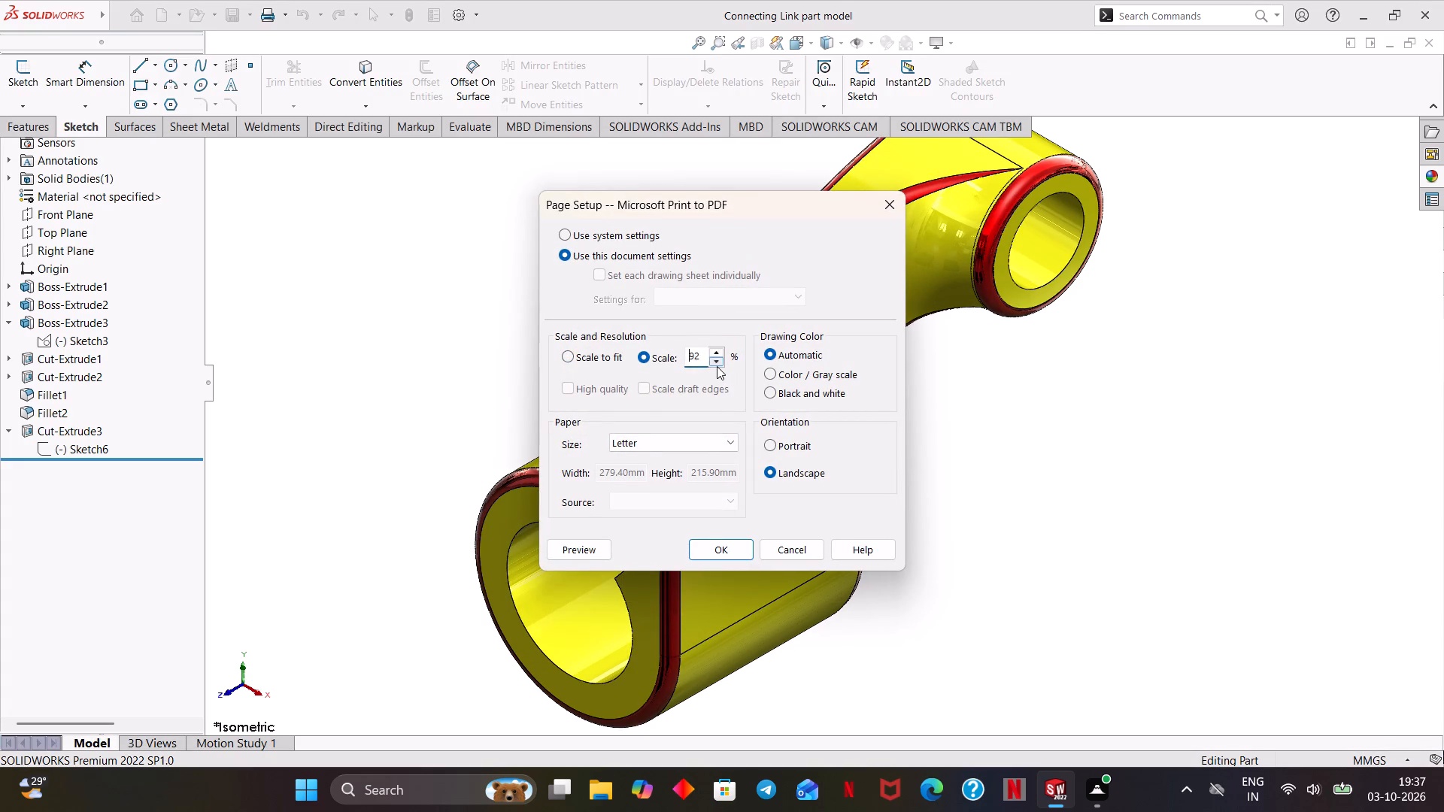
triple_click(717, 366)
left_click(573, 538)
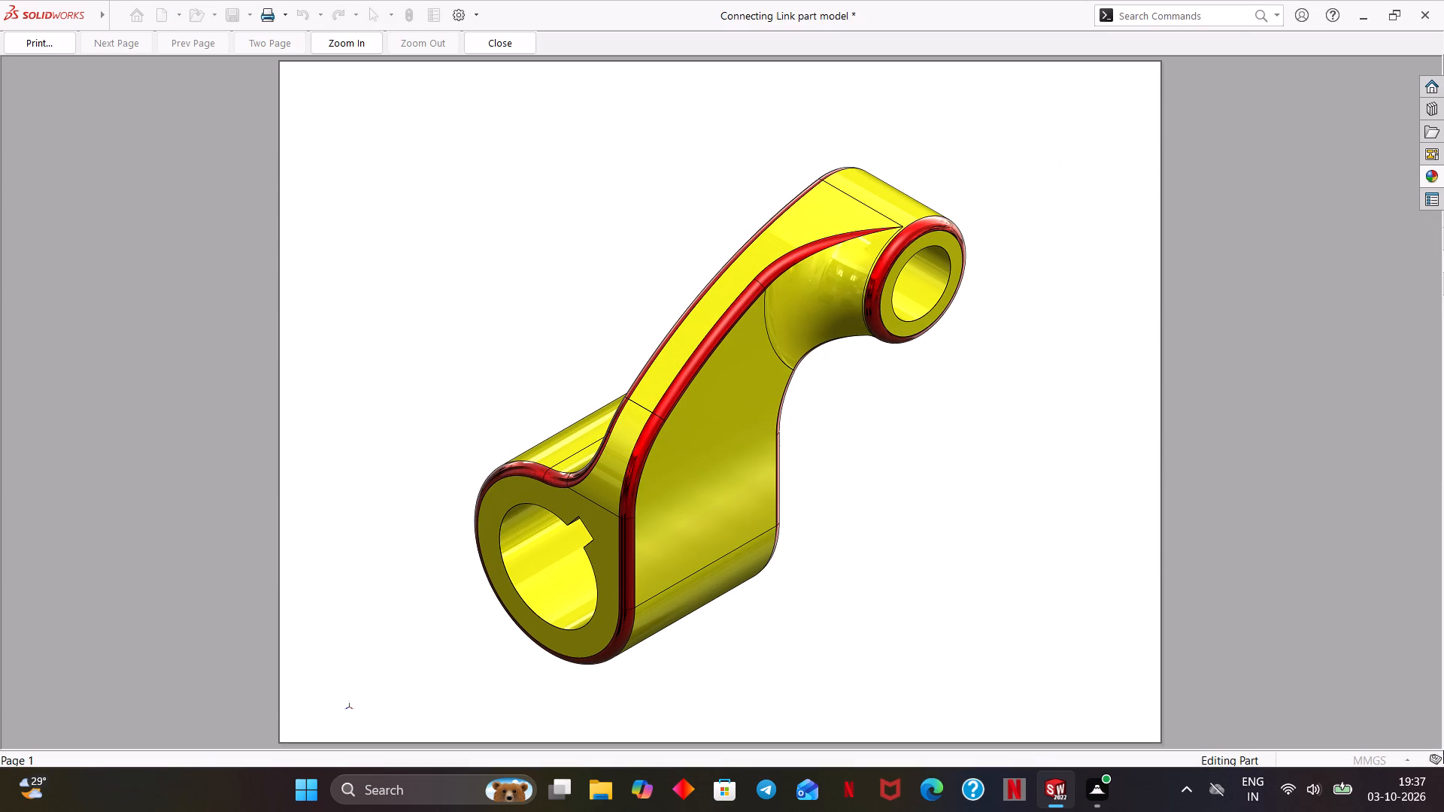
Print the entire model to a PDF named "Connecting Link Part Model" in the Intern solidworks folder.
left_click(28, 50)
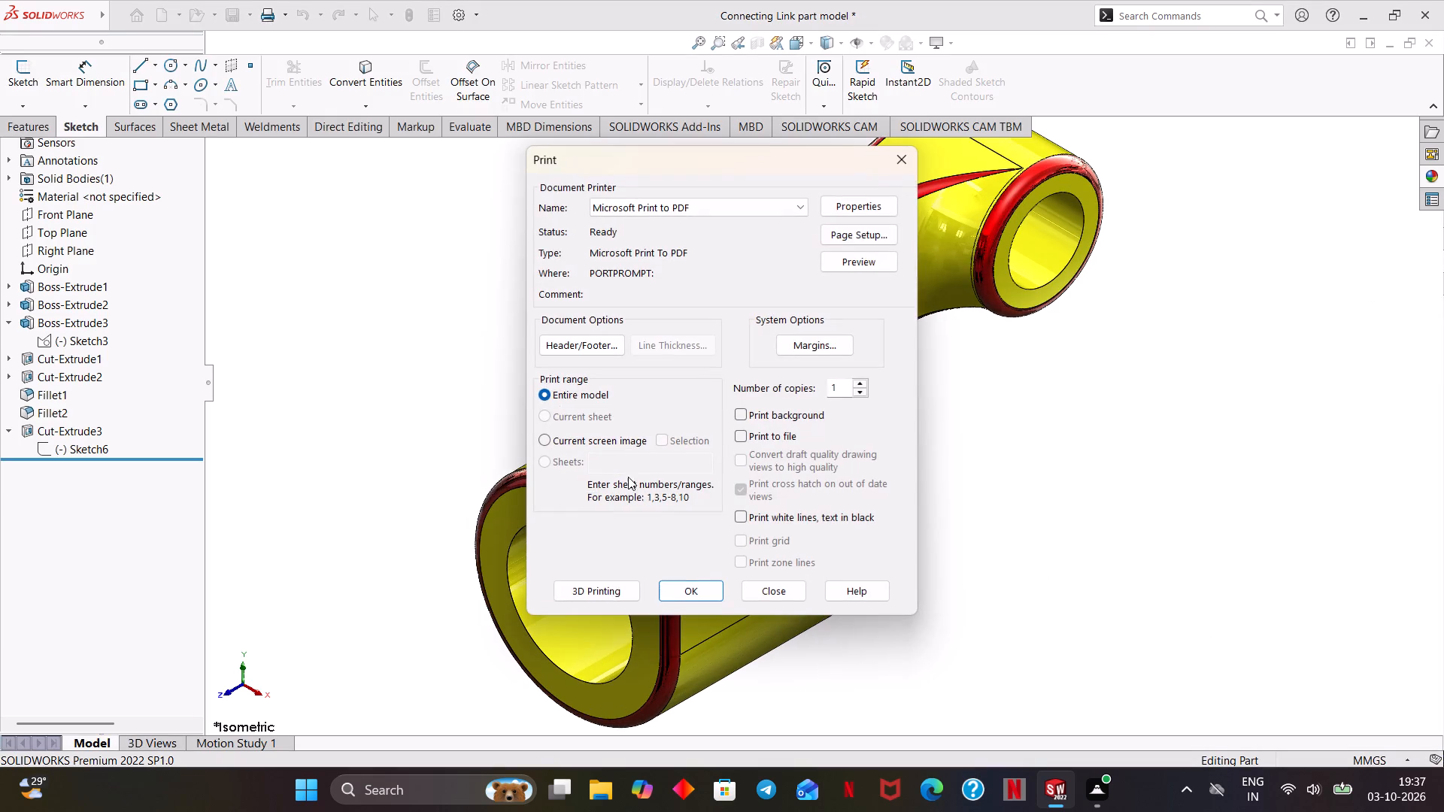
left_click(691, 599)
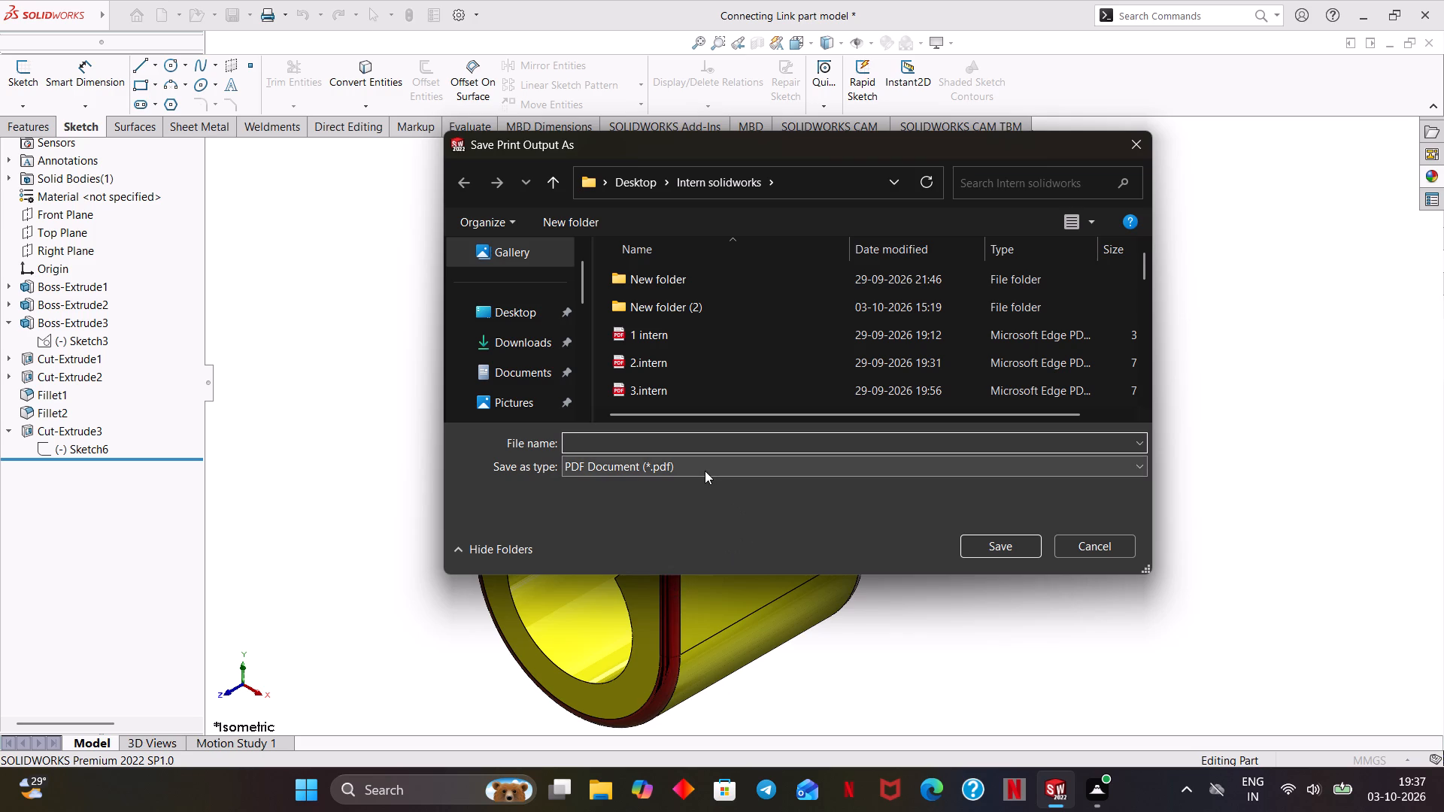
type("onnecting")
key("space")
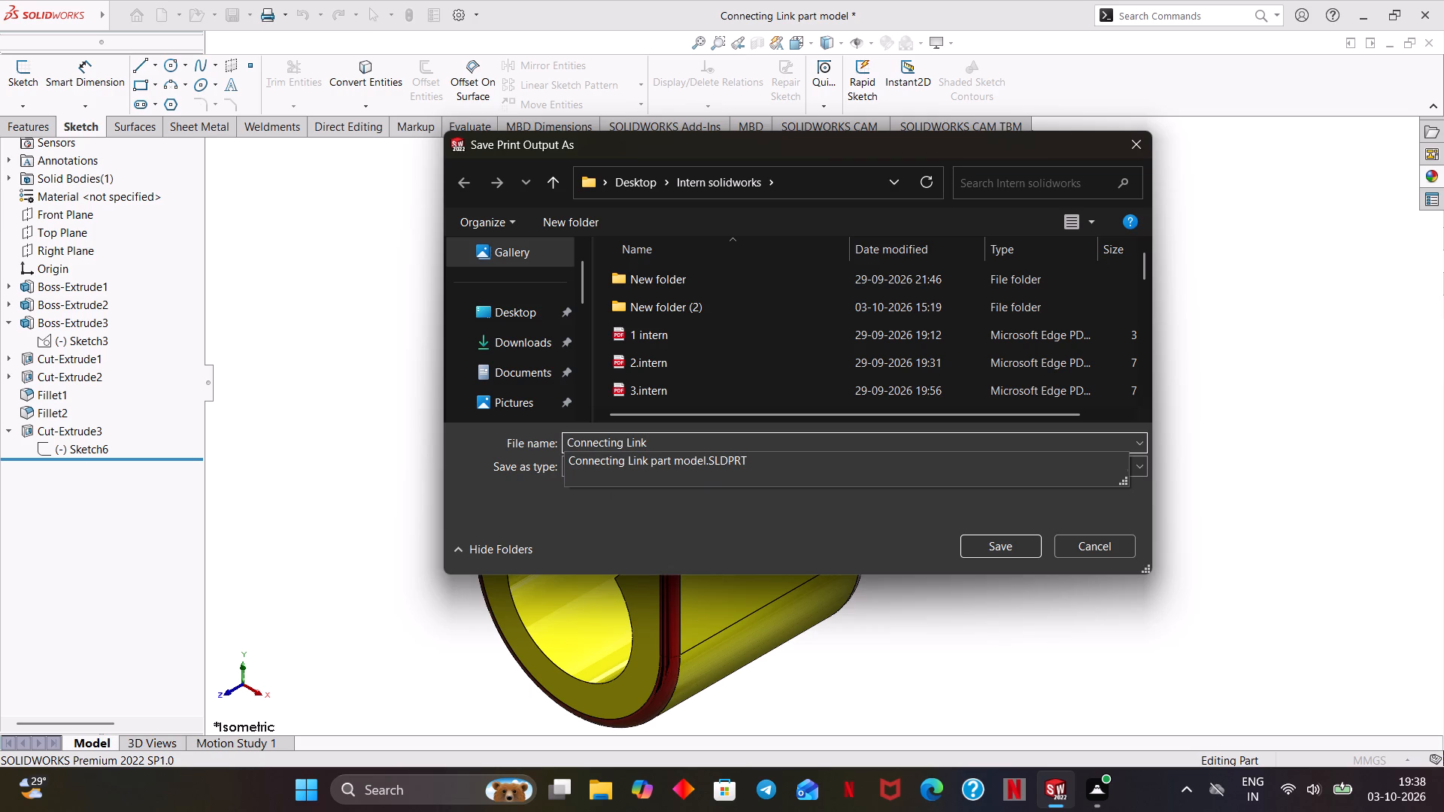
key("space")
type("art")
key("space")
type("odel")
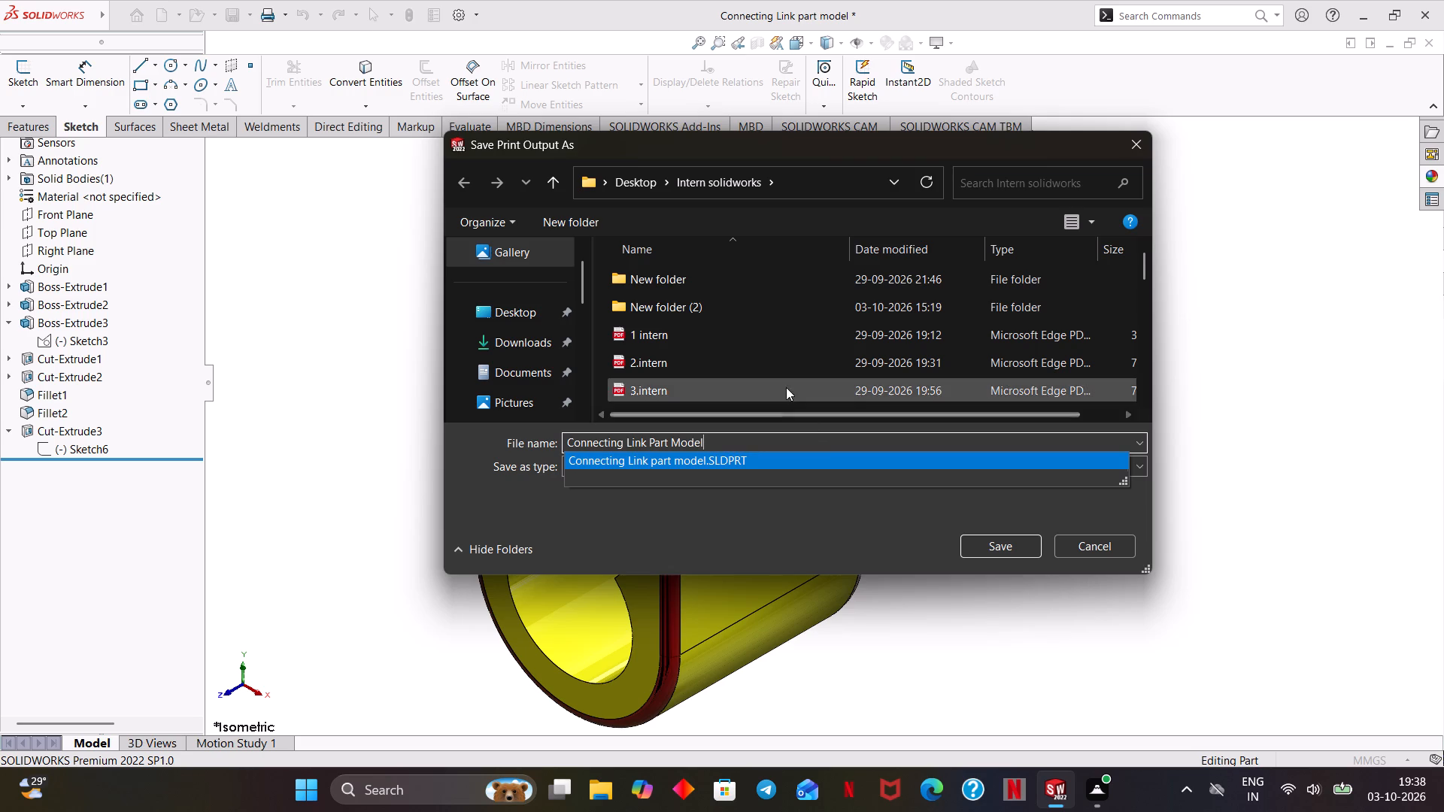
scroll(786, 386, "down", 2)
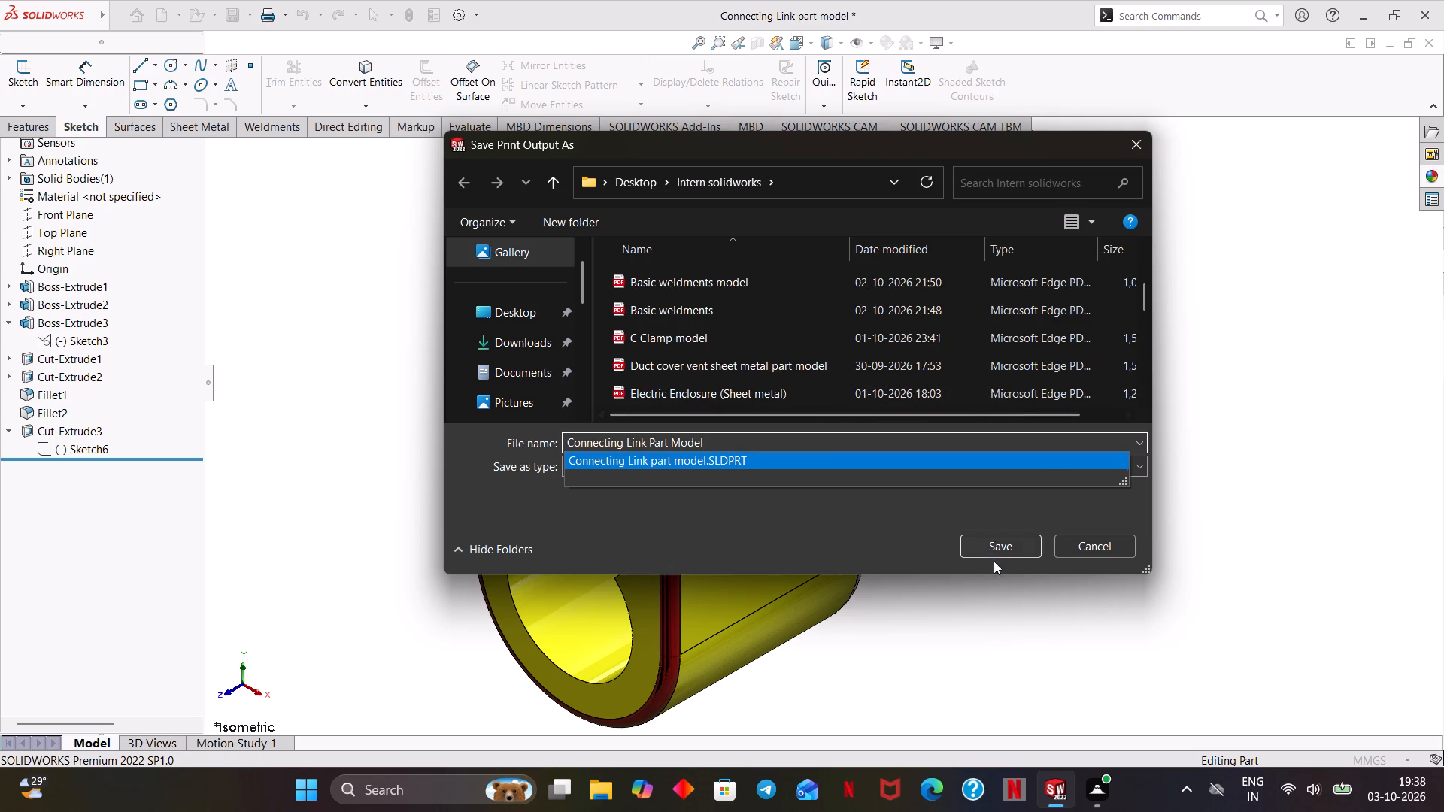
left_click(997, 543)
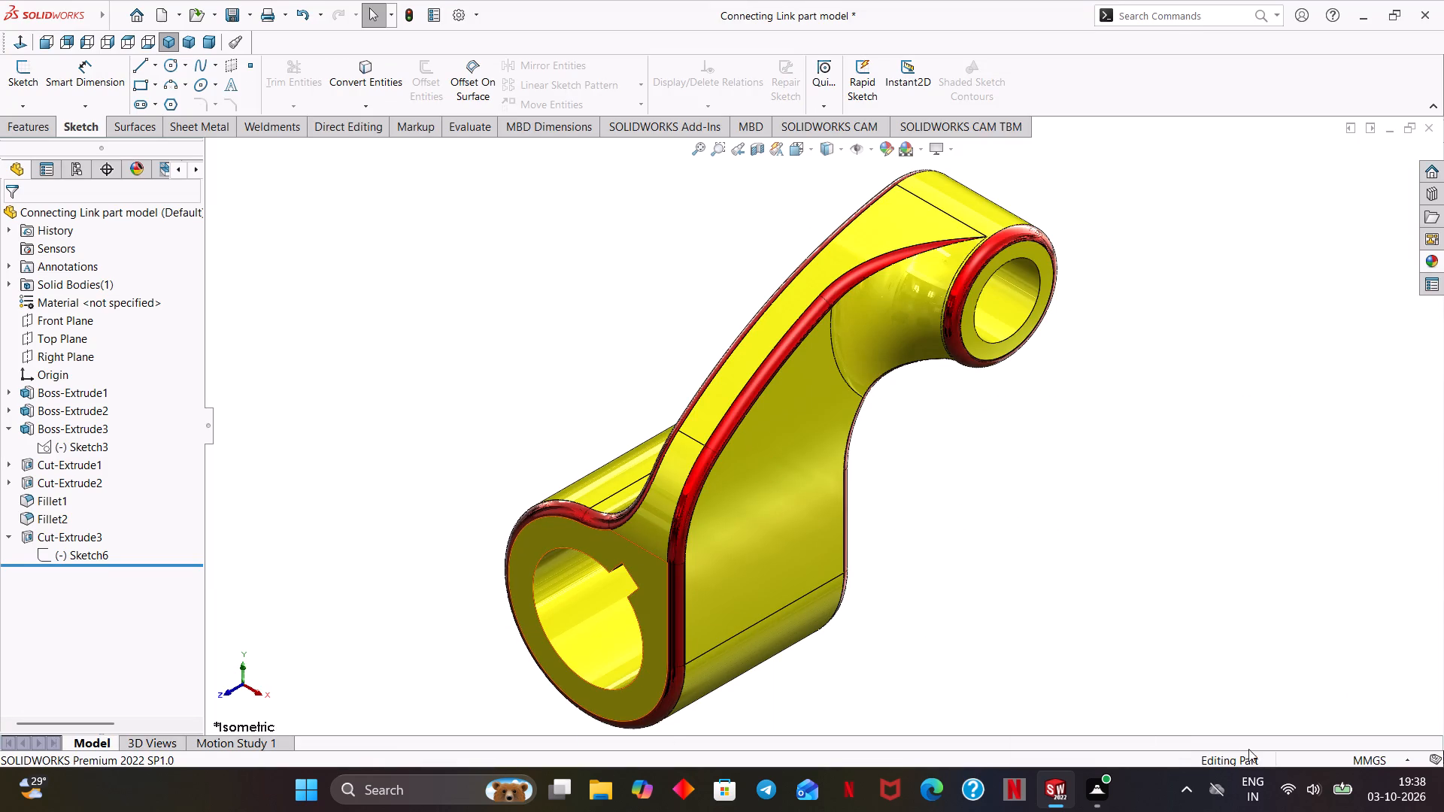
Create a rotate-model animation in Motion Study 1 with one clockwise turn about the Z-axis, lasting 10 seconds from 0 seconds.
left_click(244, 744)
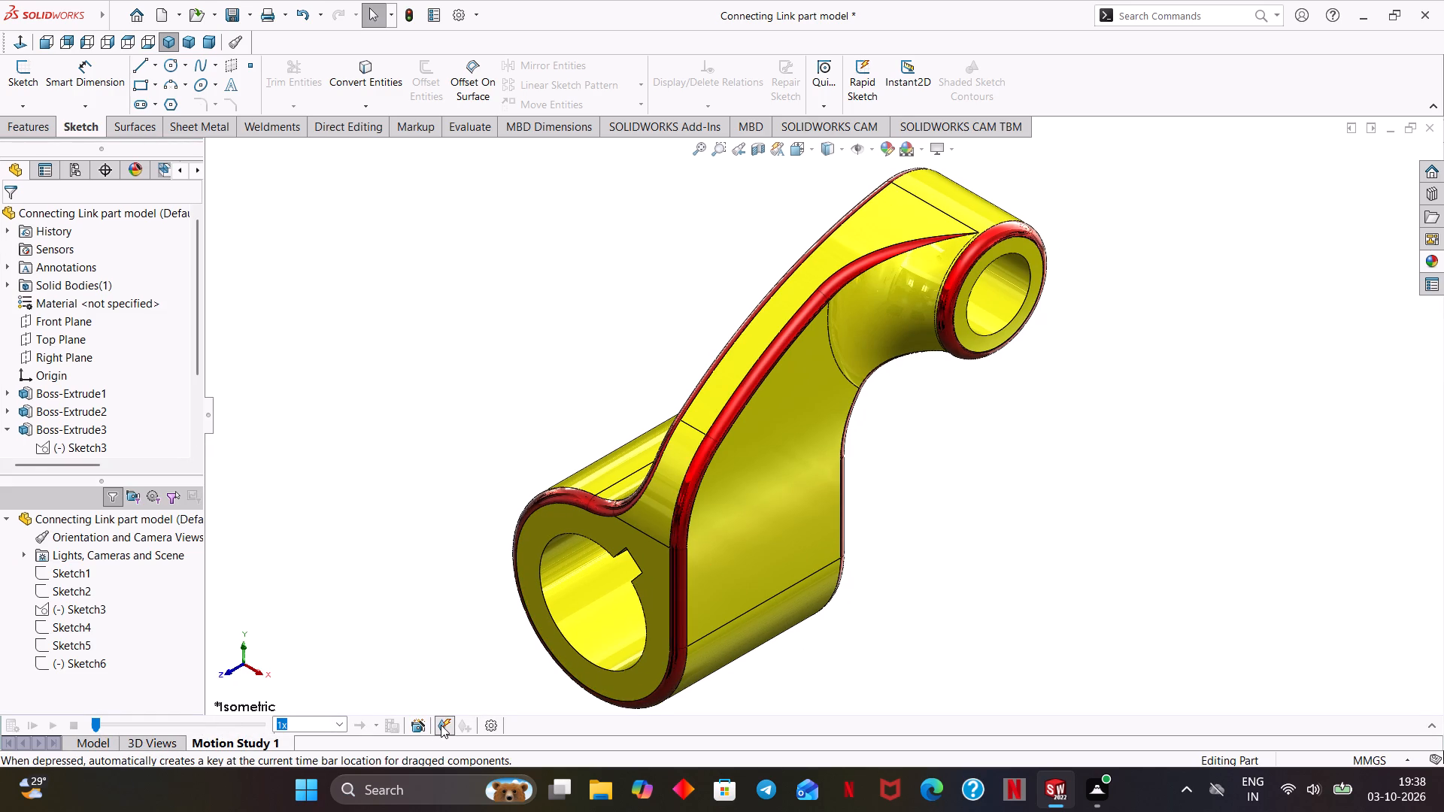
left_click(421, 725)
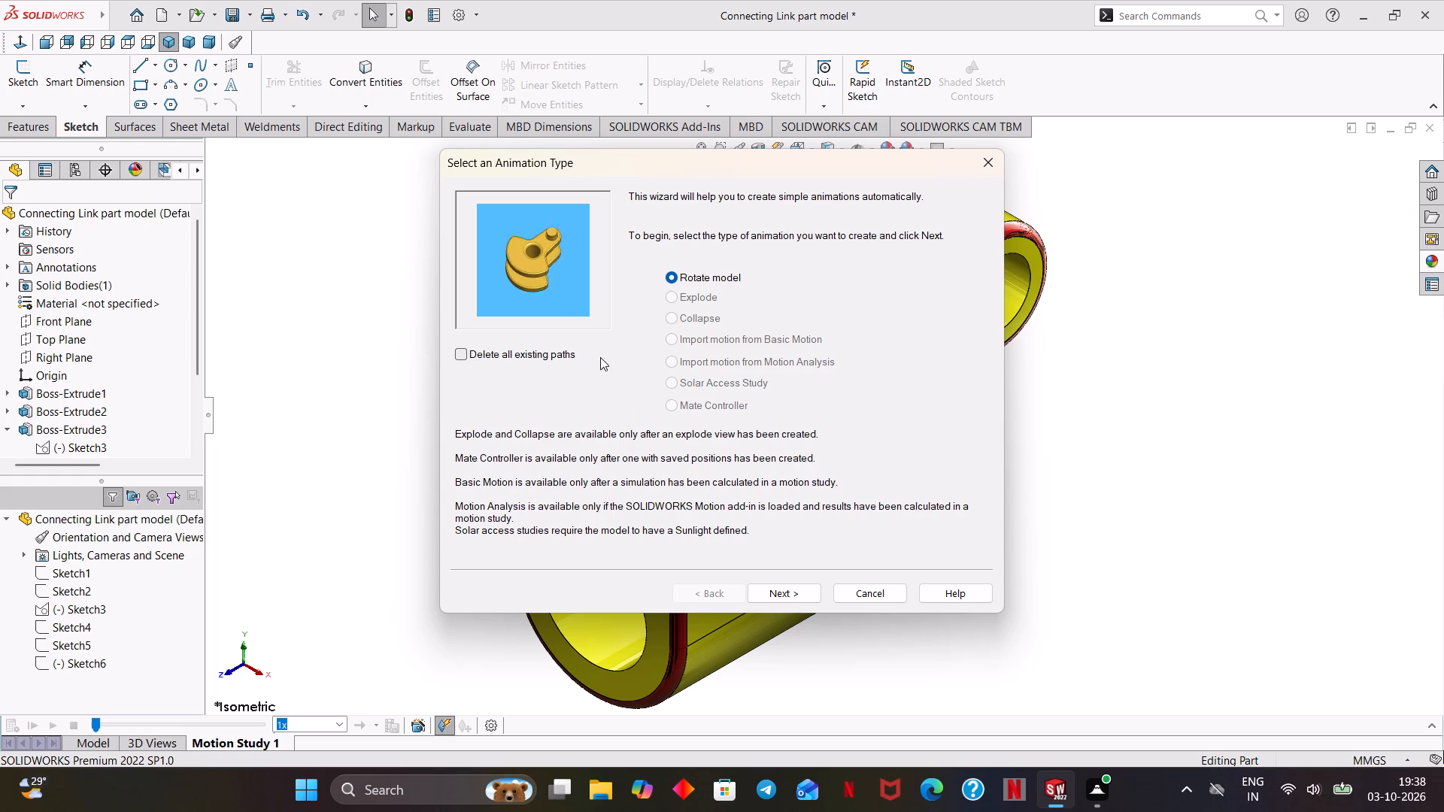
left_click(687, 277)
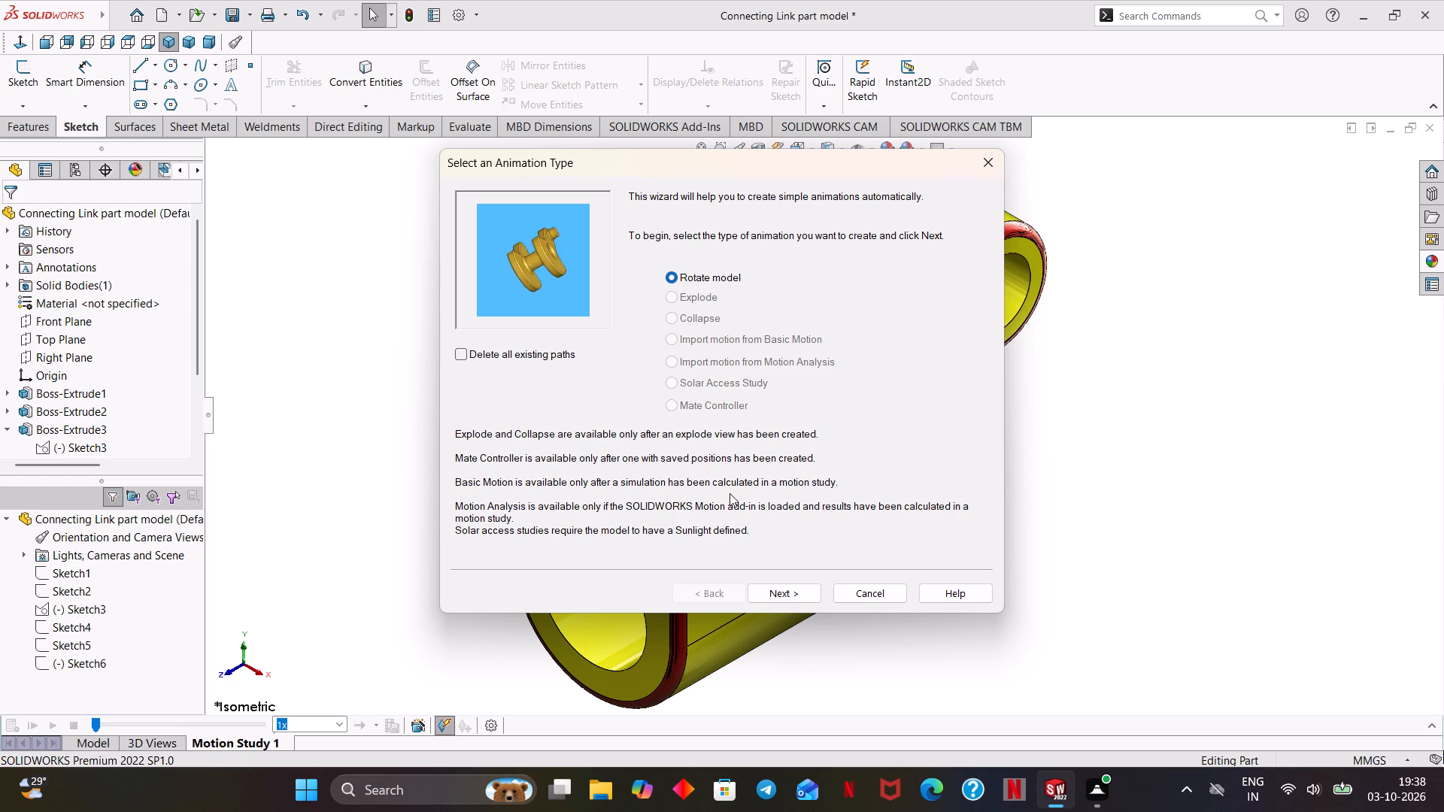
left_click(779, 595)
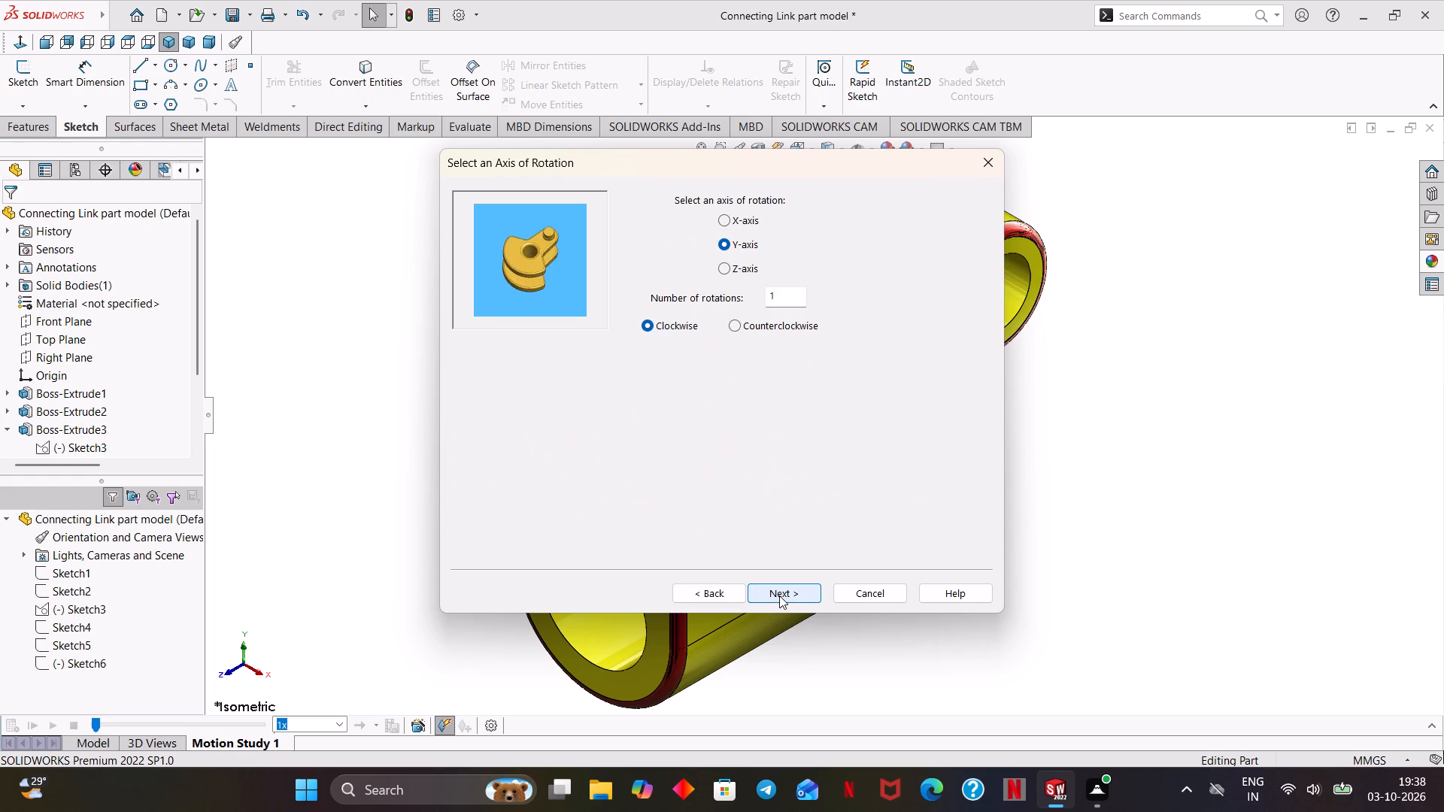
left_click(724, 267)
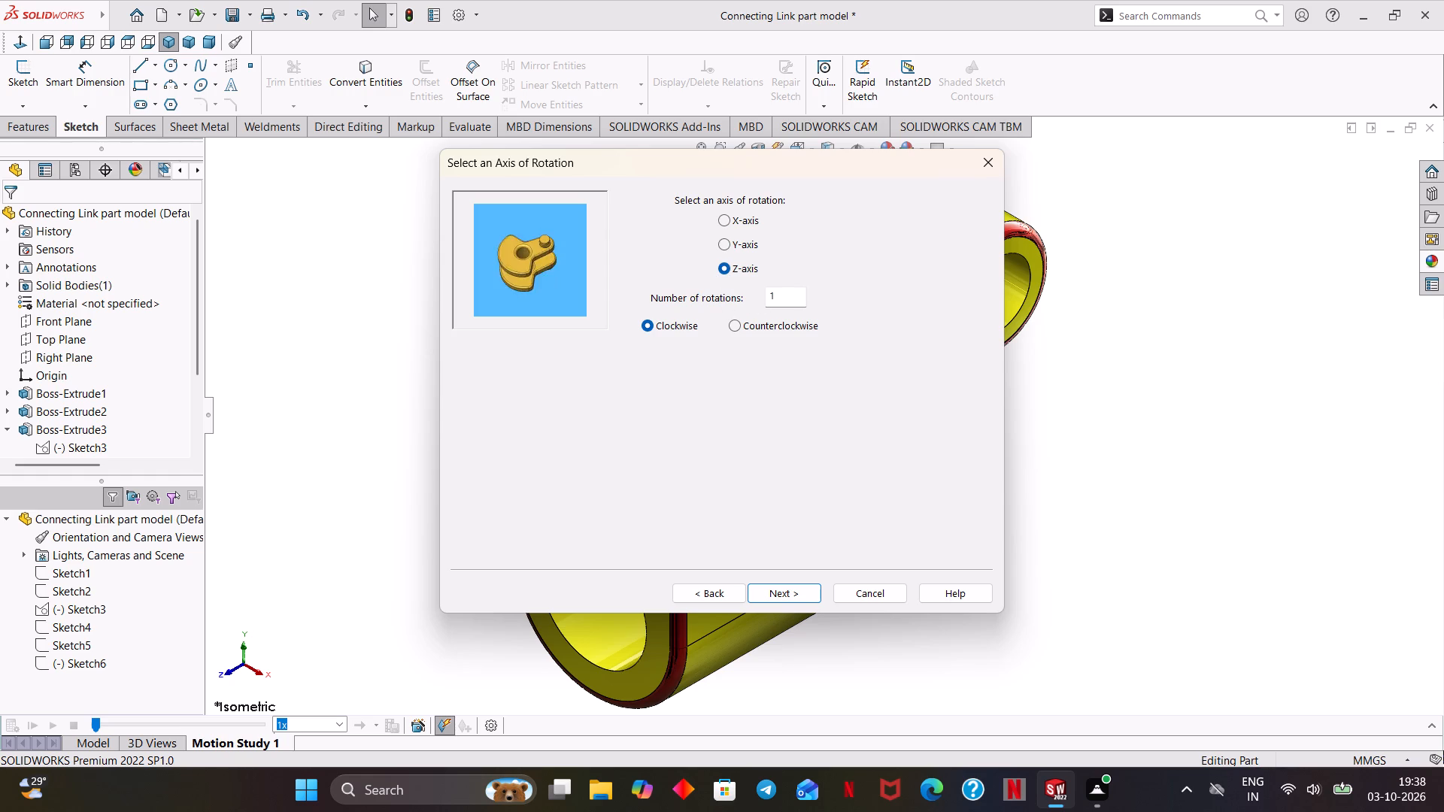
left_click(769, 596)
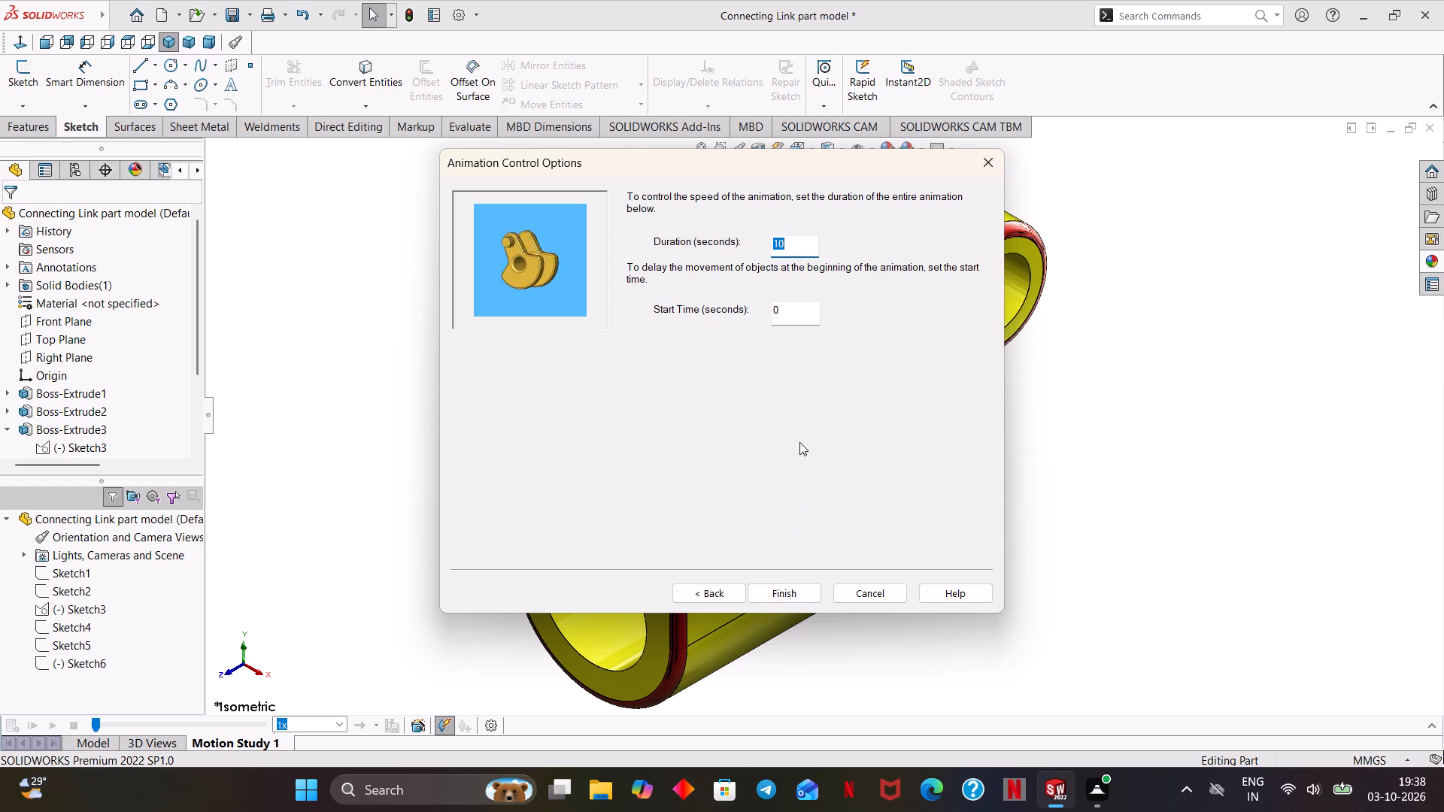
left_click(780, 595)
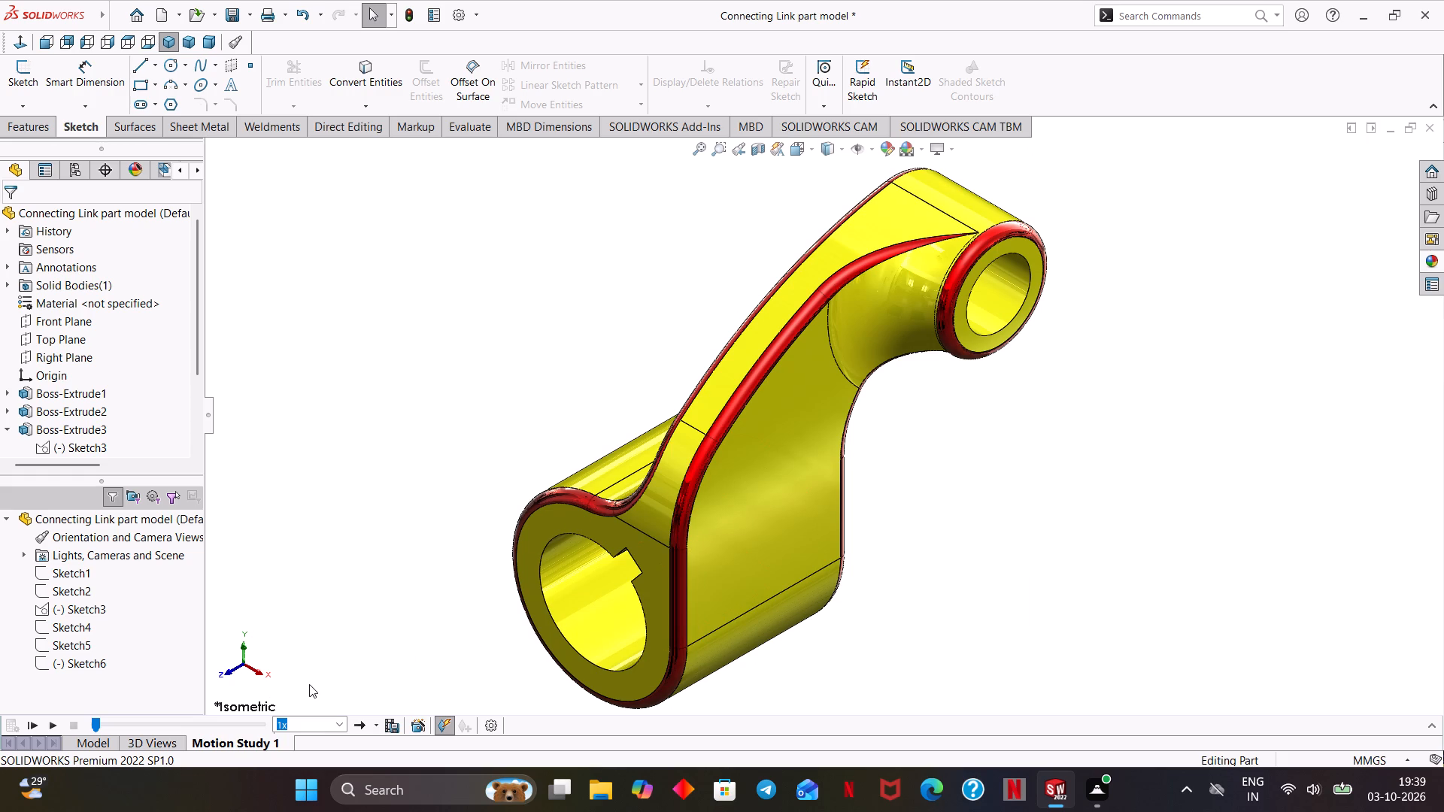
Play the rotation animation, set the playback speed to 2x and replay it.
left_click(53, 729)
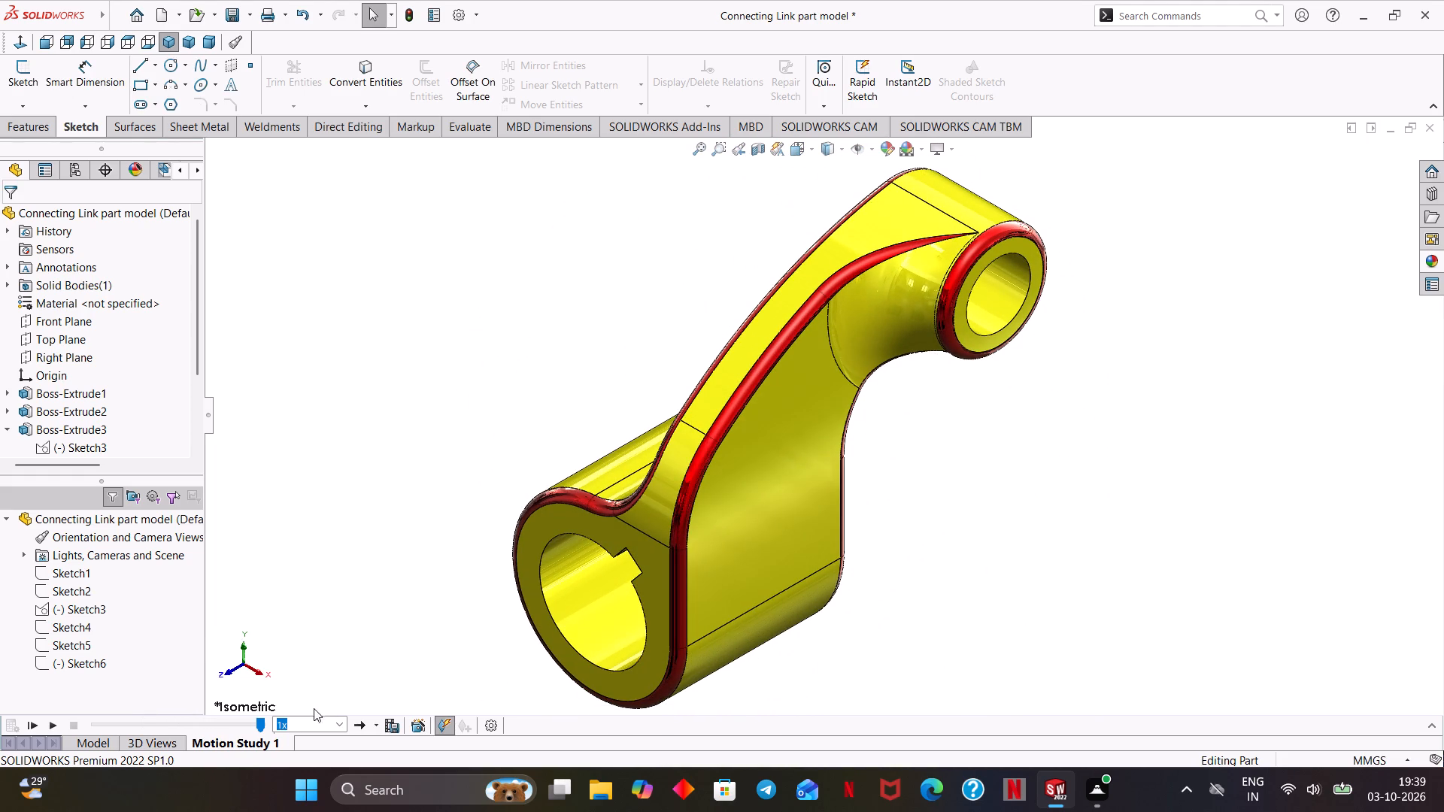
left_click(301, 722)
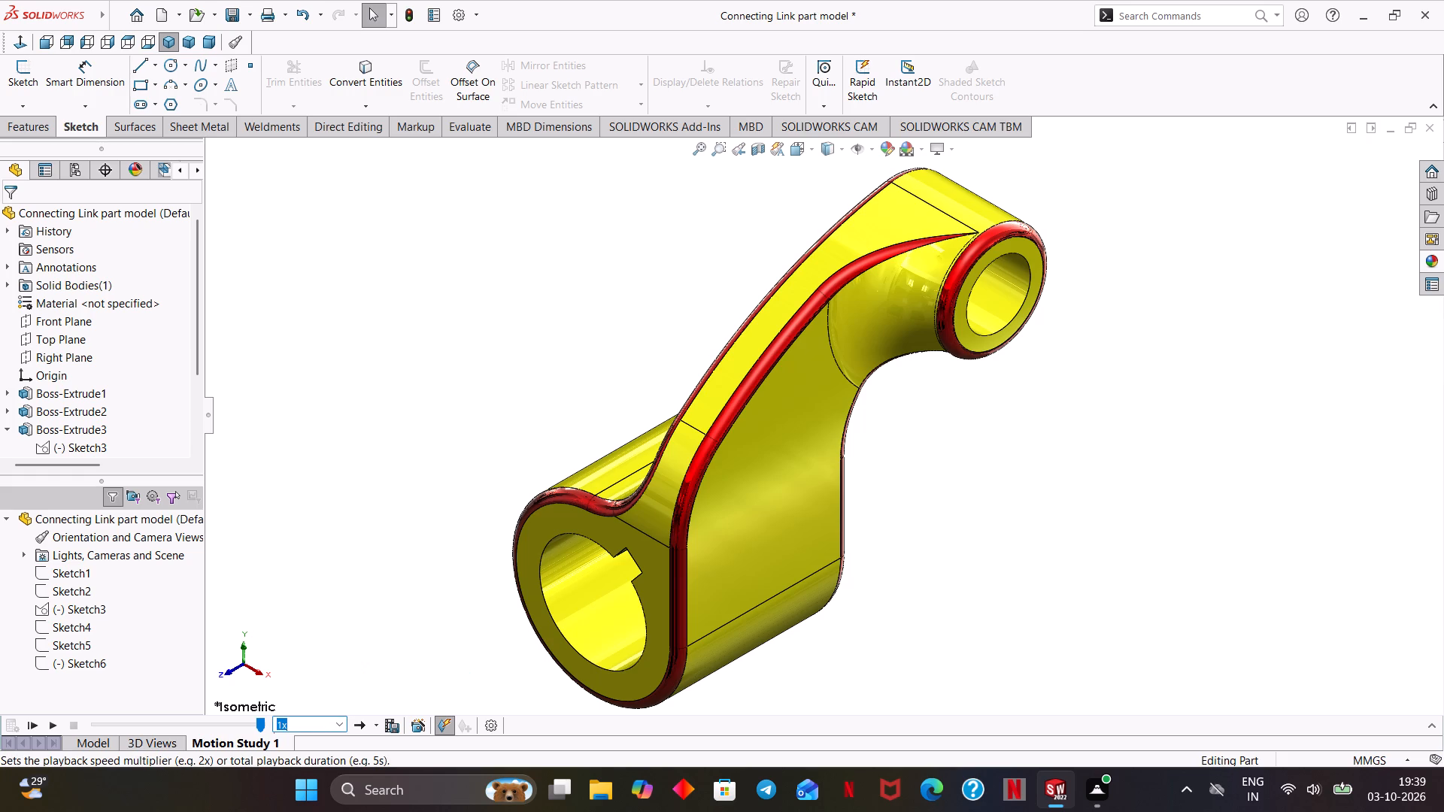
key("2")
key("Return")
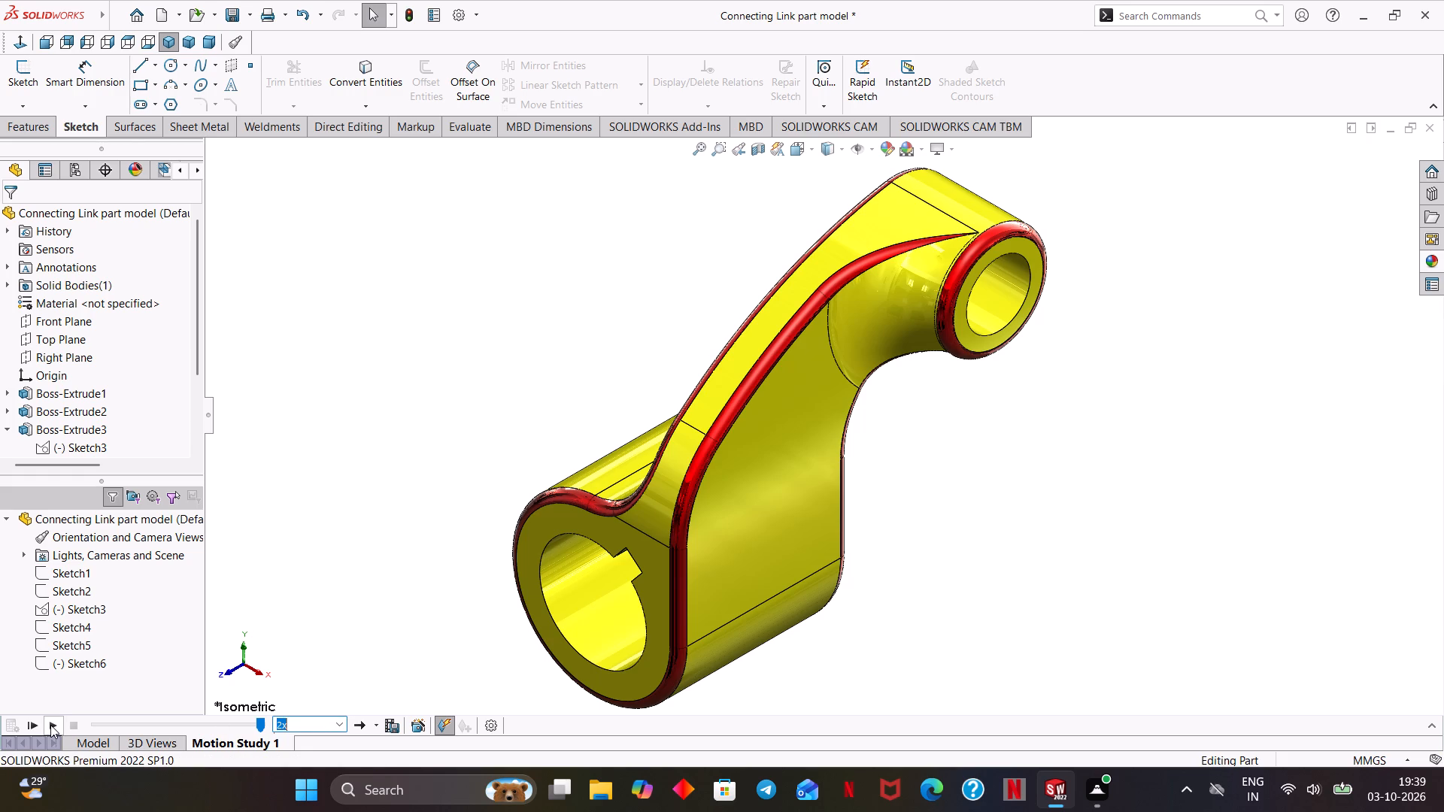
left_click(50, 725)
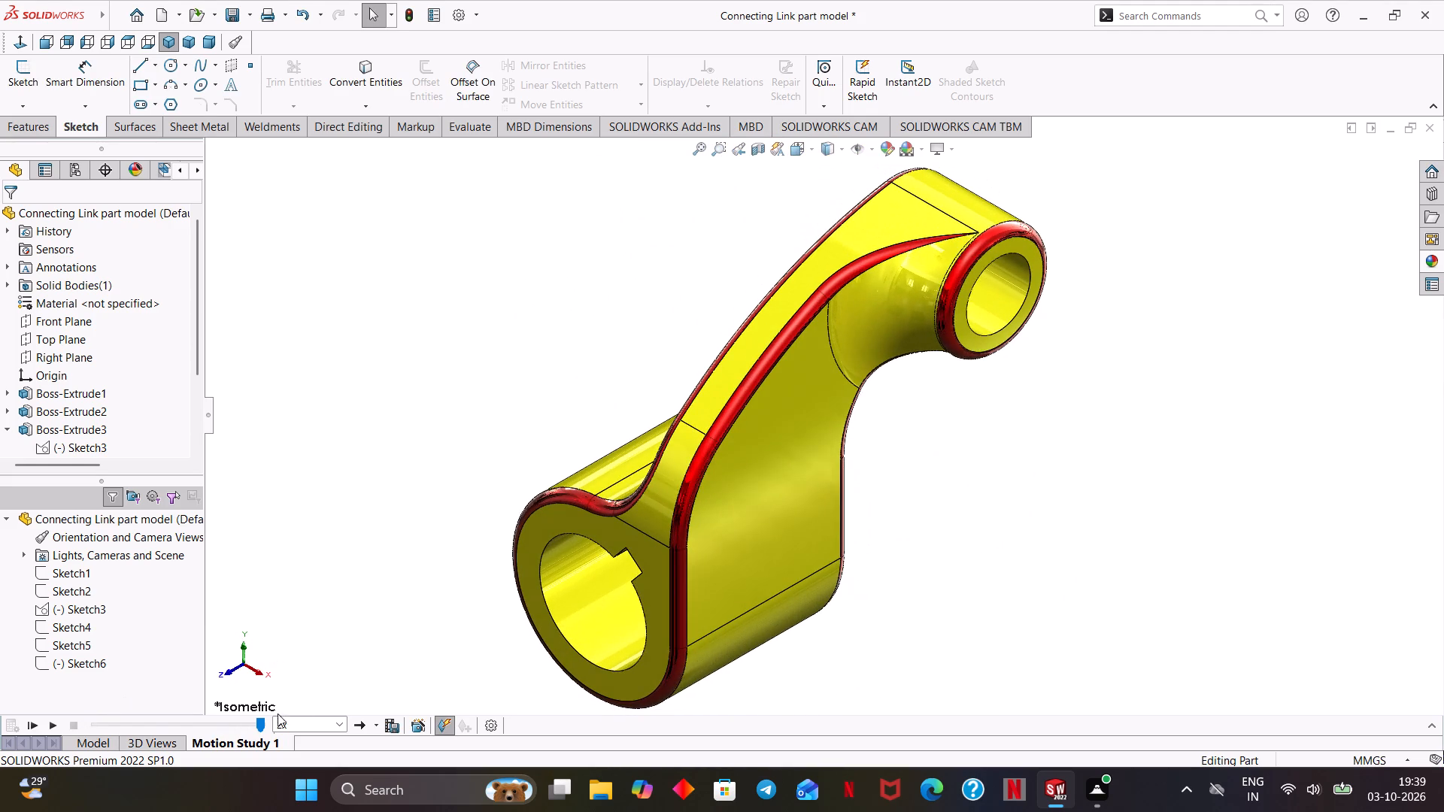
Add a second rotate-model animation with 5 clockwise rotations about the Z-axis, lasting 10 seconds and starting at 10 seconds.
left_click(411, 723)
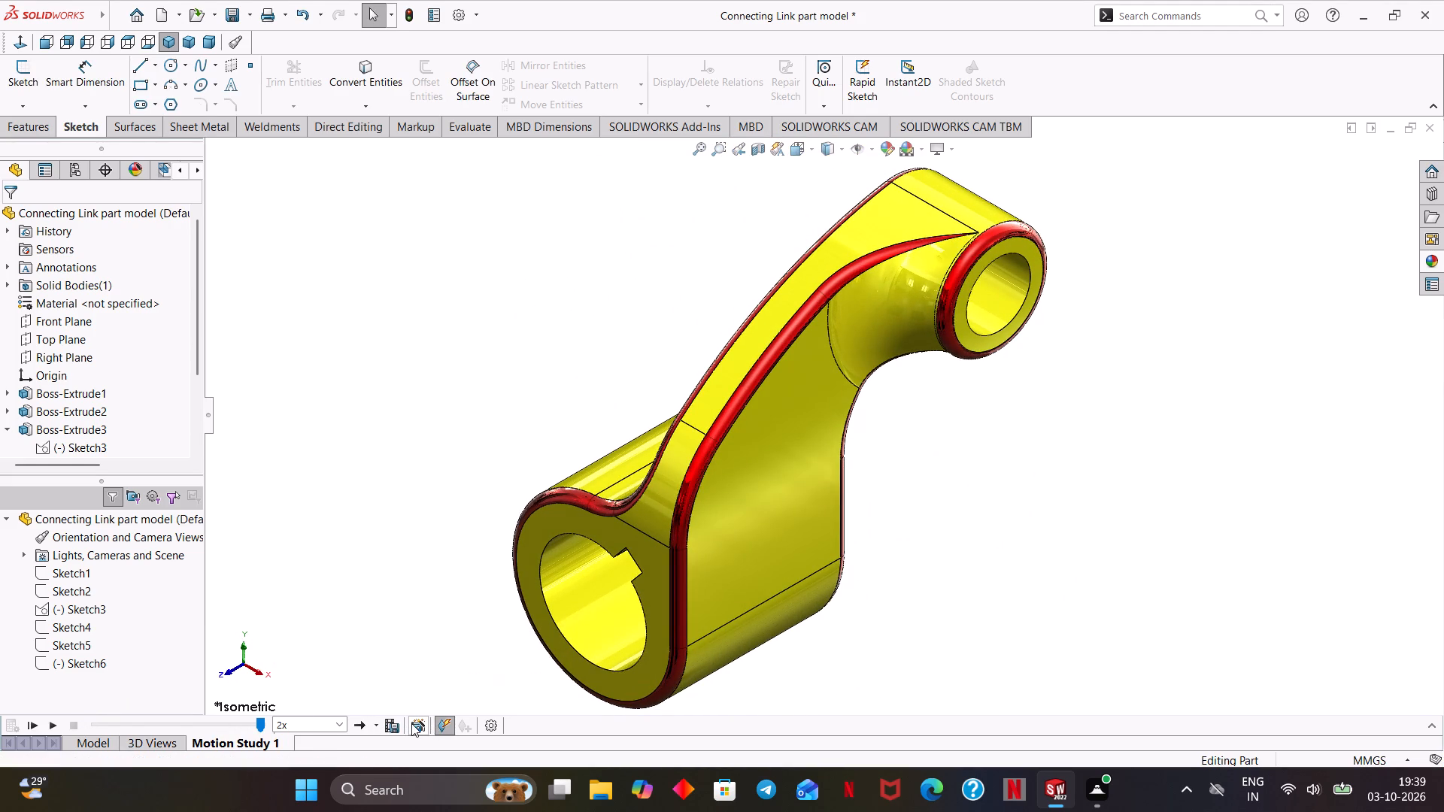
left_click(767, 594)
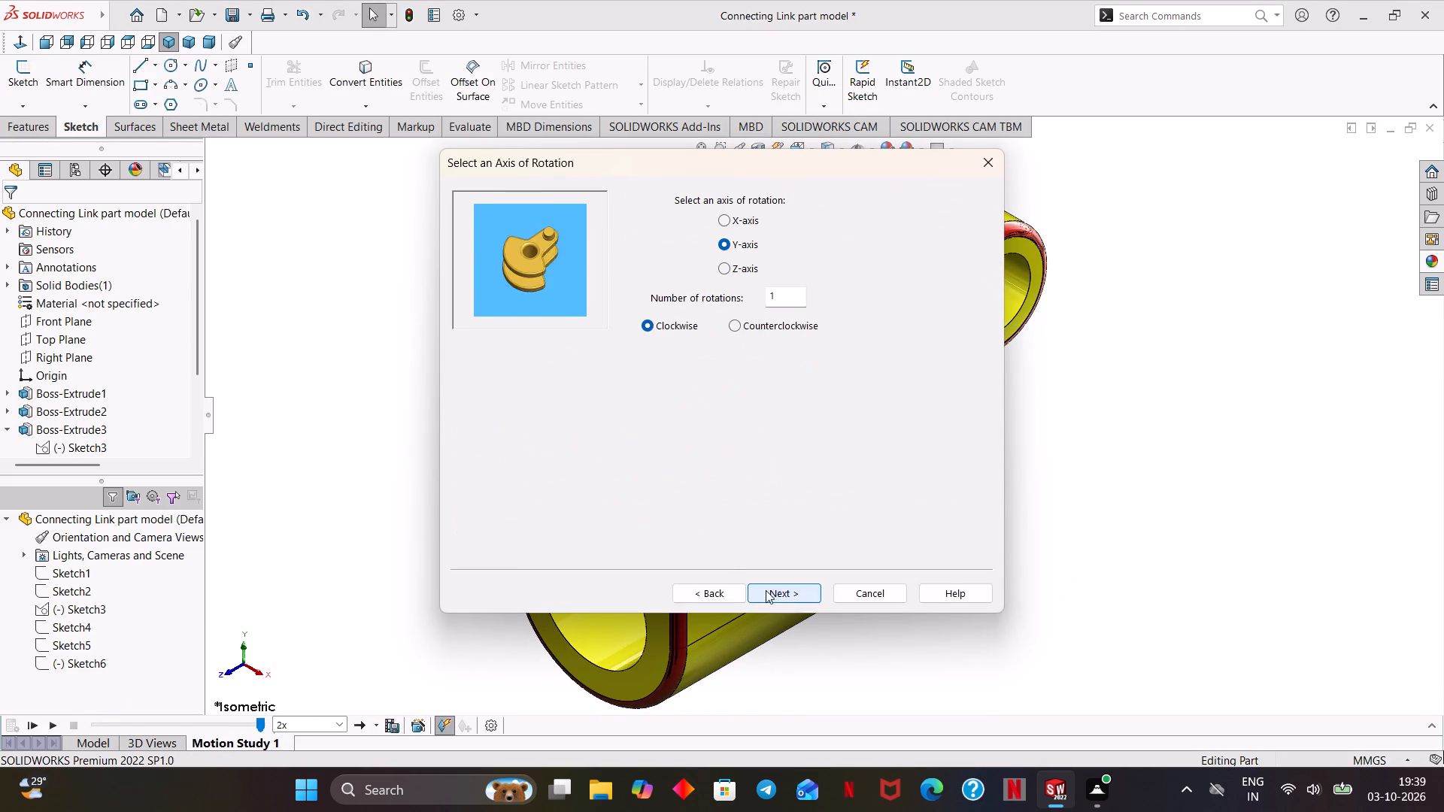
left_click(730, 266)
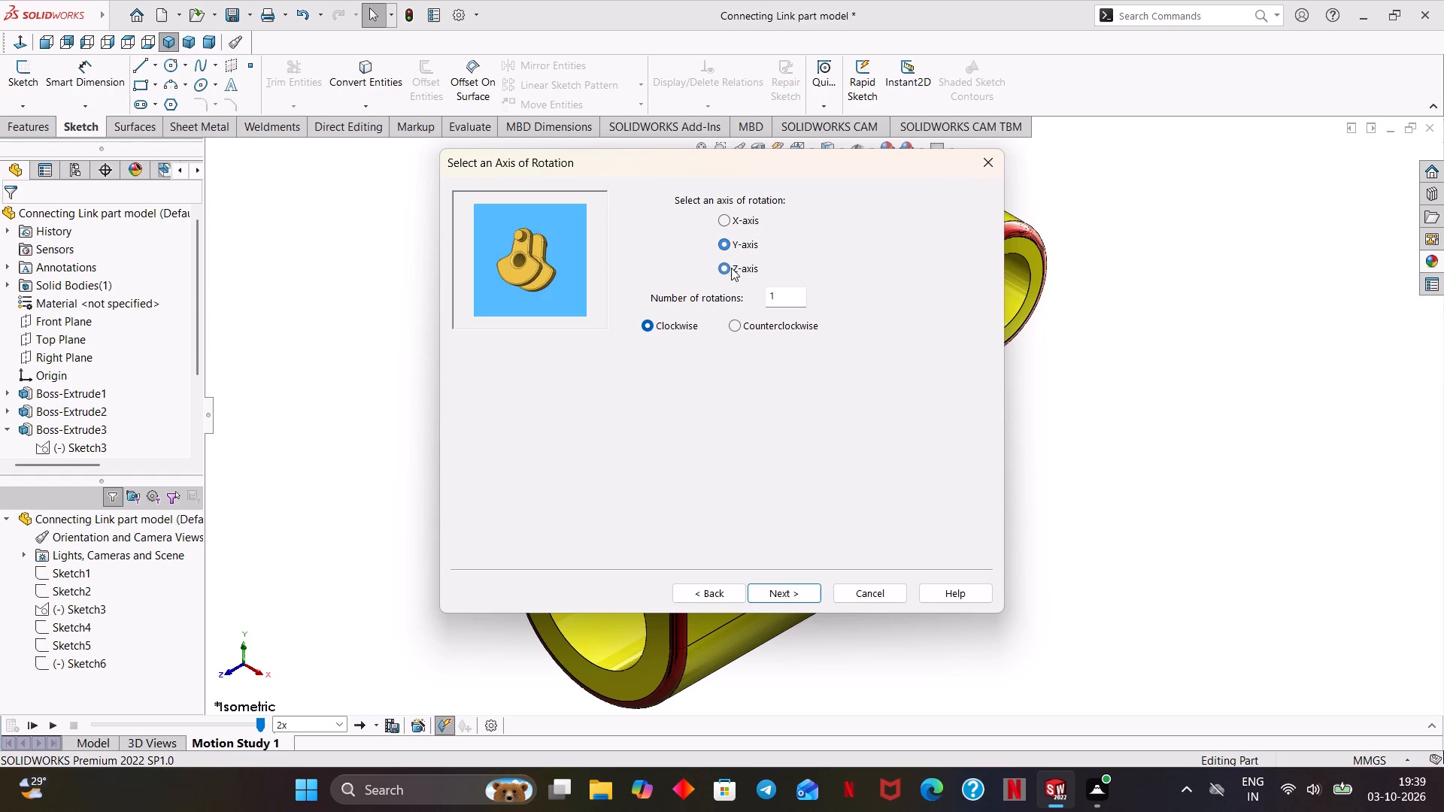
left_click(778, 298)
key("5")
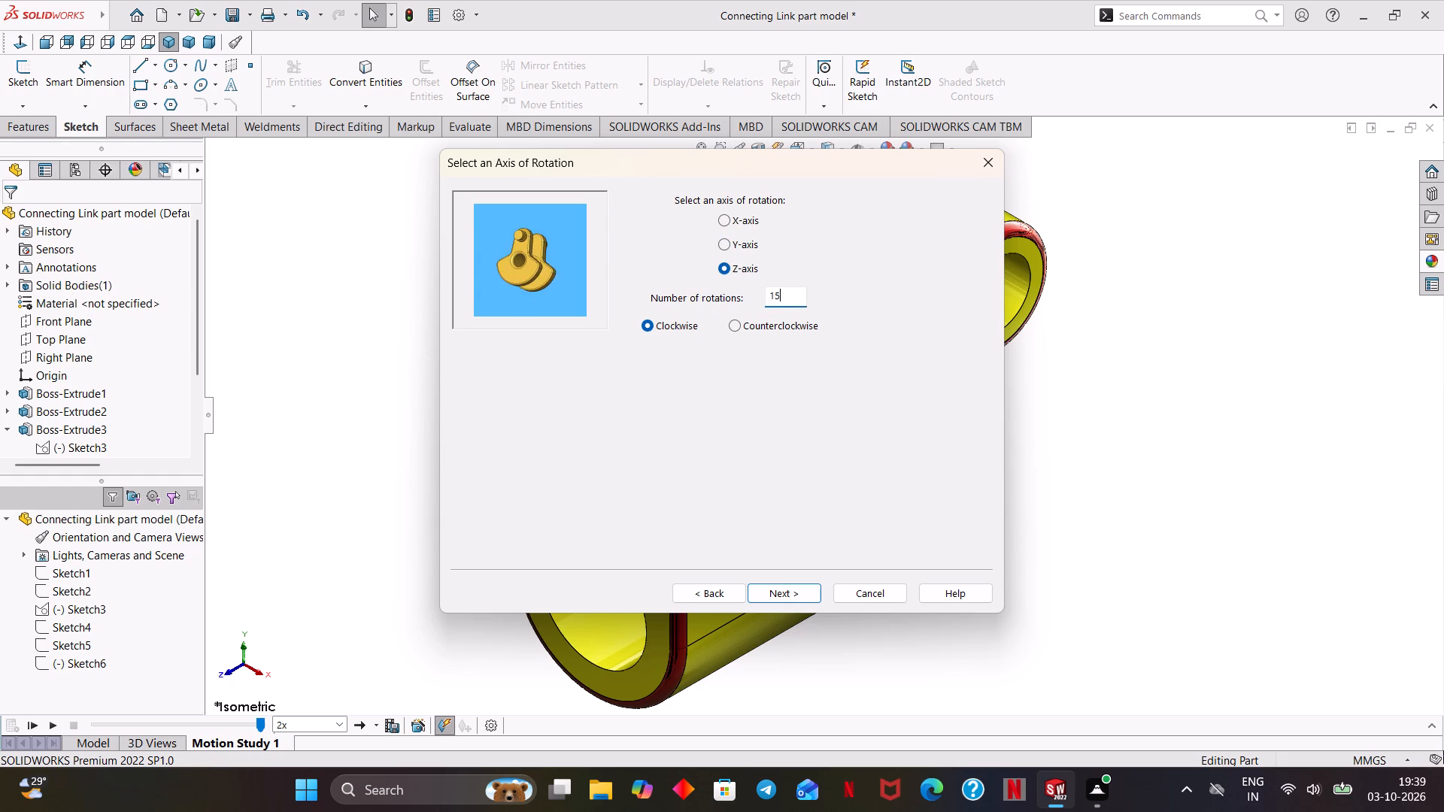
double_click(774, 294)
key("5")
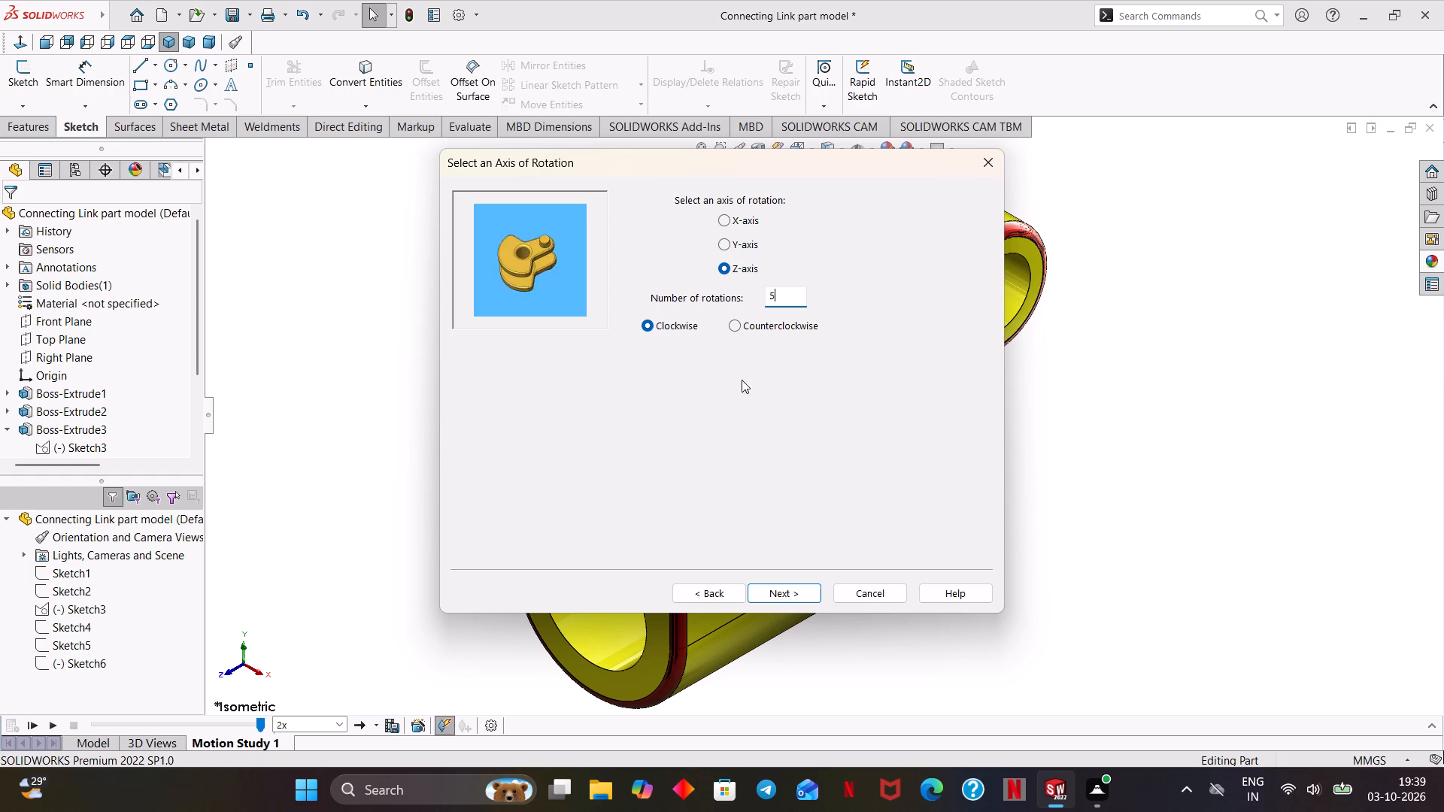
left_click(783, 590)
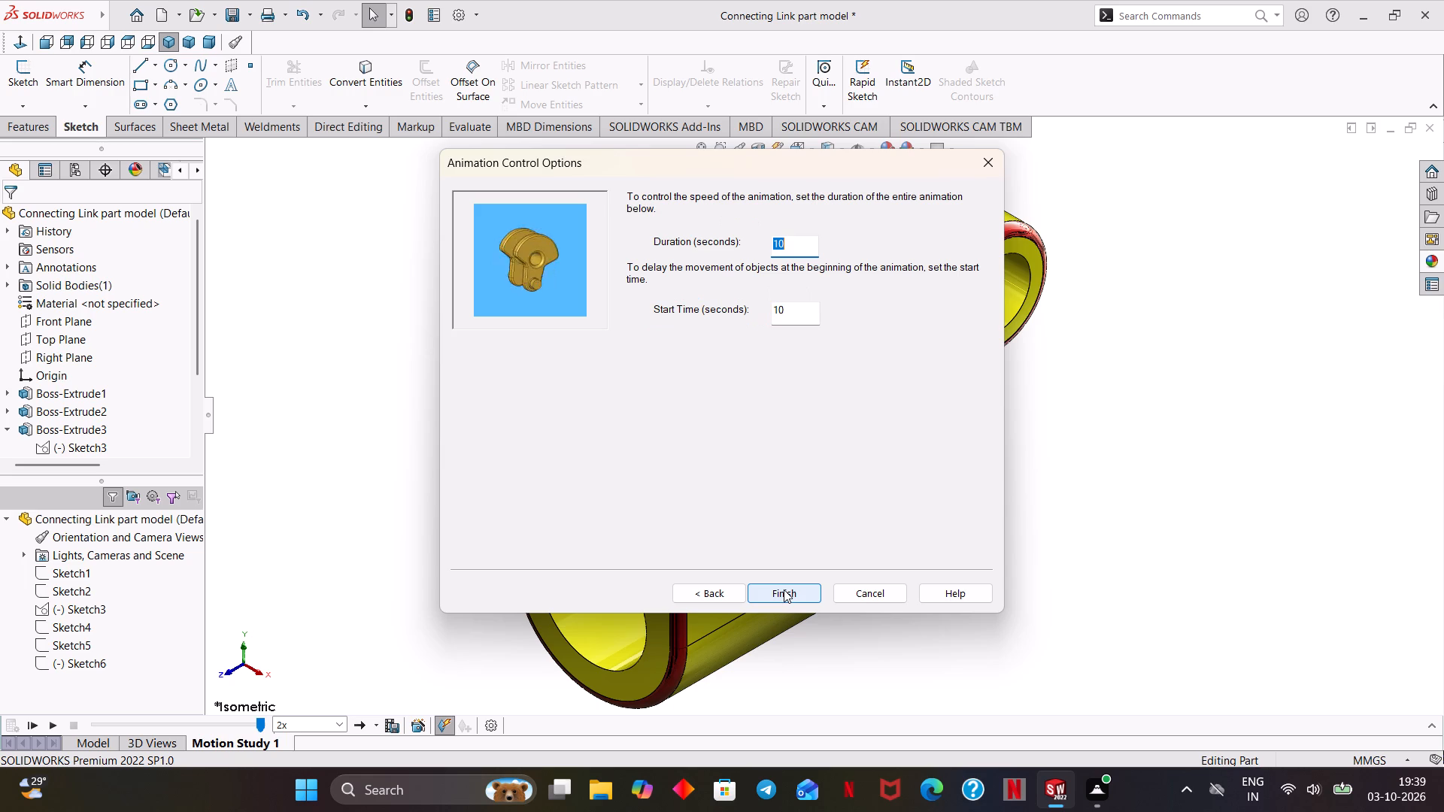
left_click(782, 586)
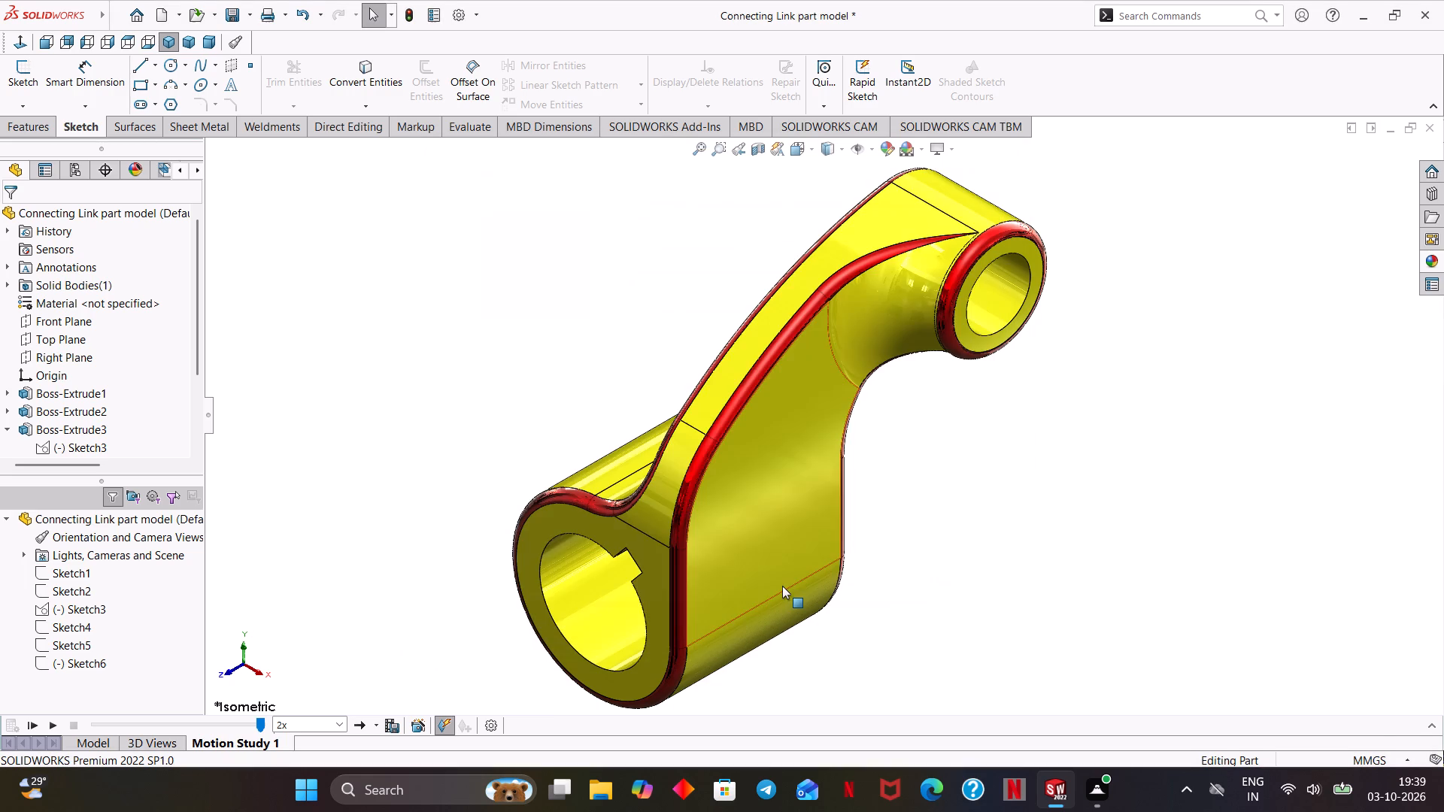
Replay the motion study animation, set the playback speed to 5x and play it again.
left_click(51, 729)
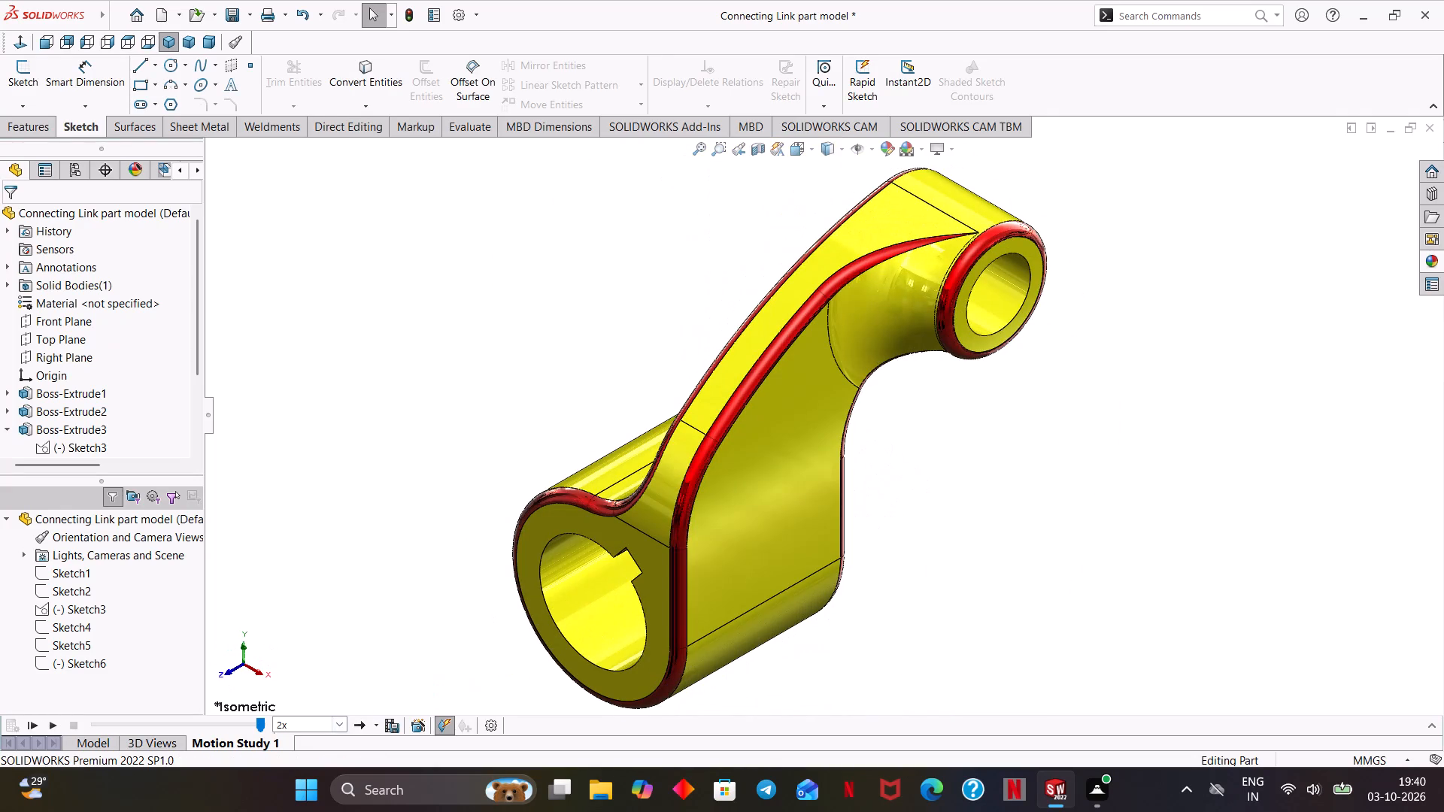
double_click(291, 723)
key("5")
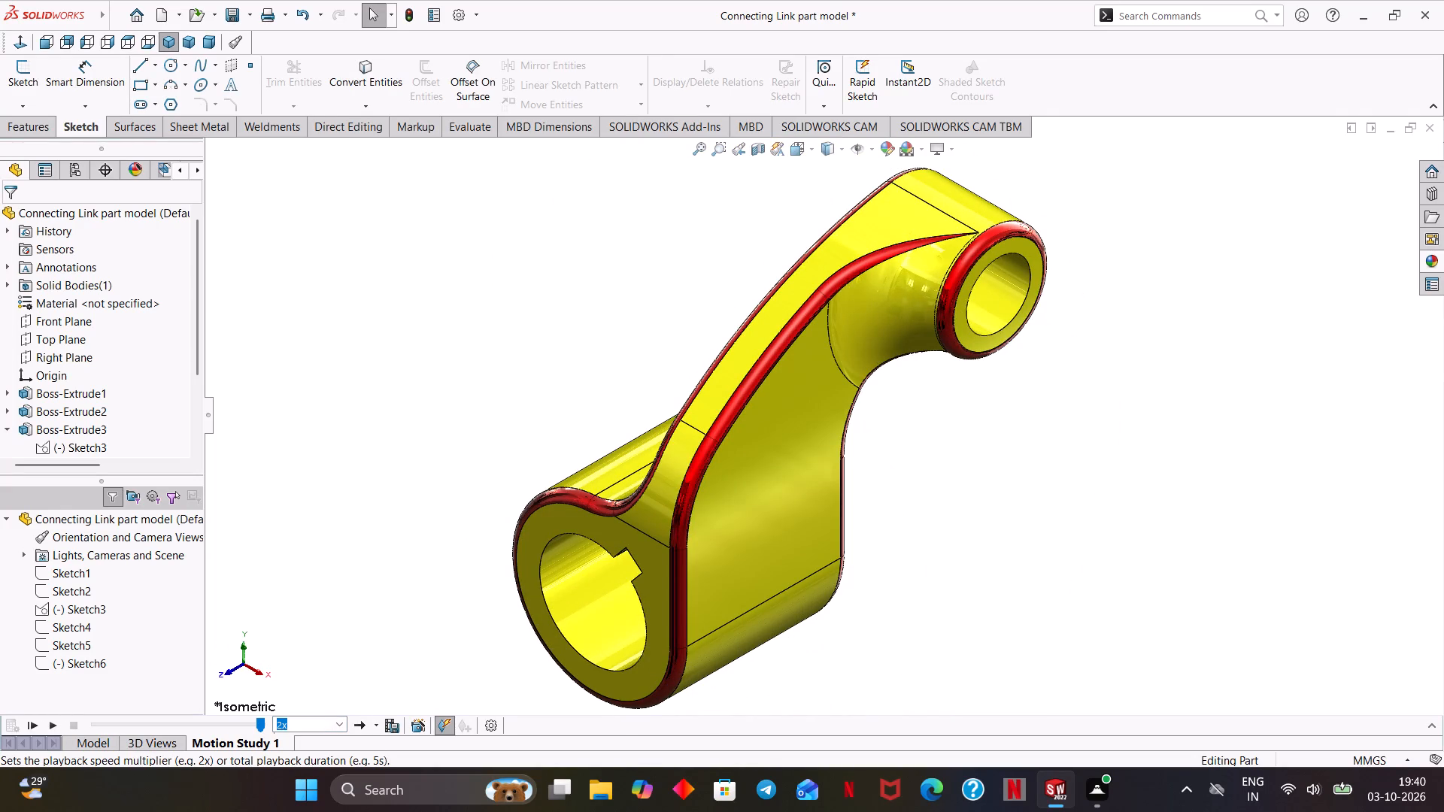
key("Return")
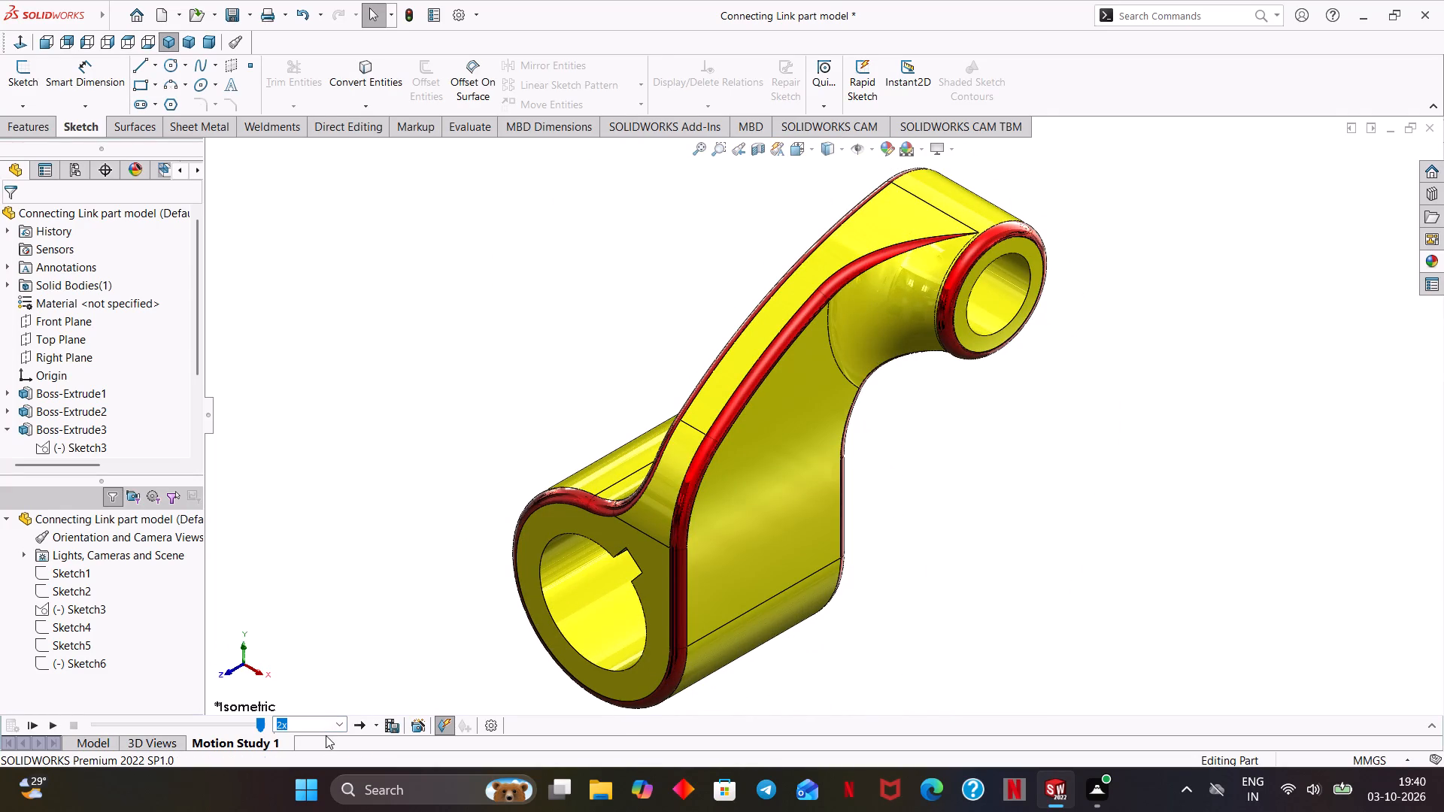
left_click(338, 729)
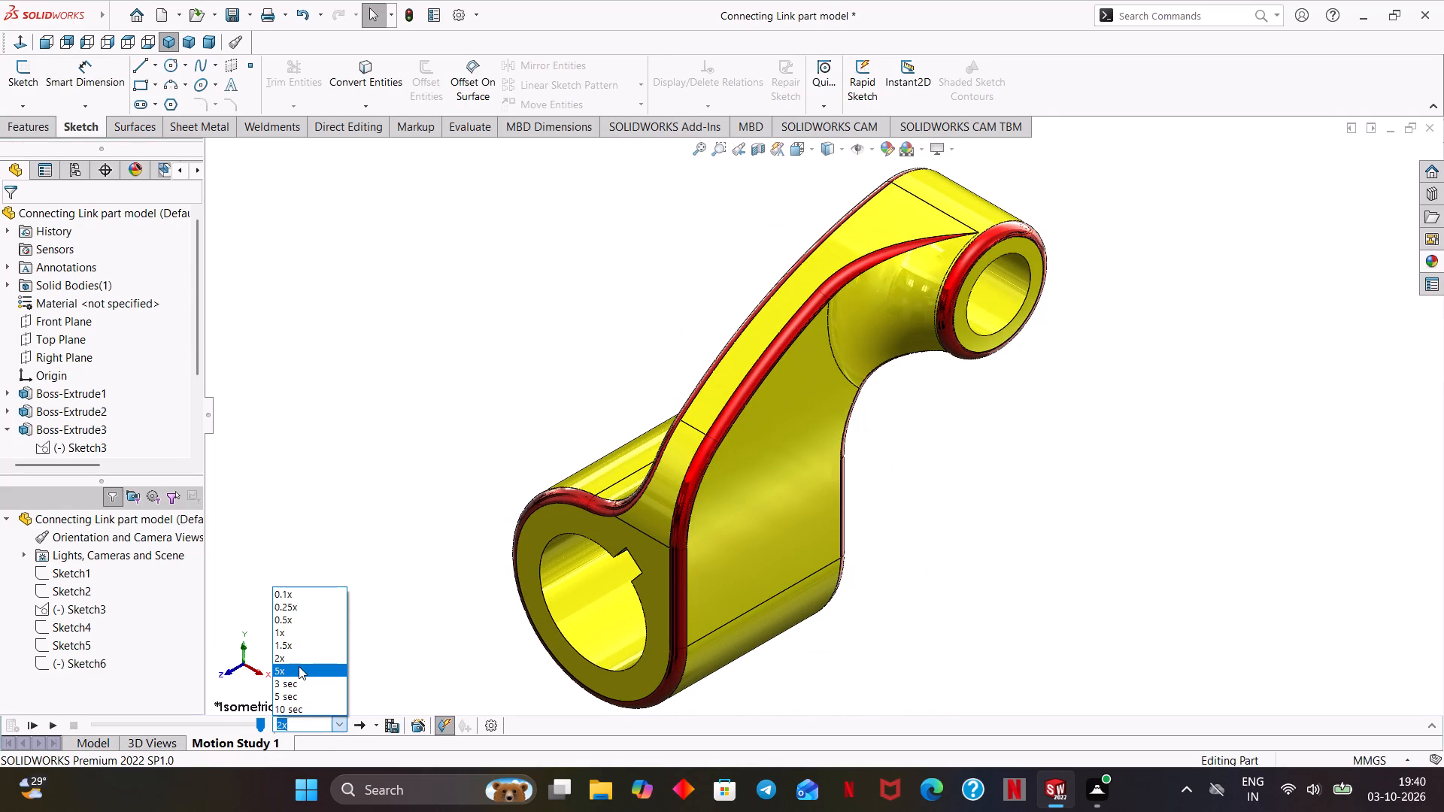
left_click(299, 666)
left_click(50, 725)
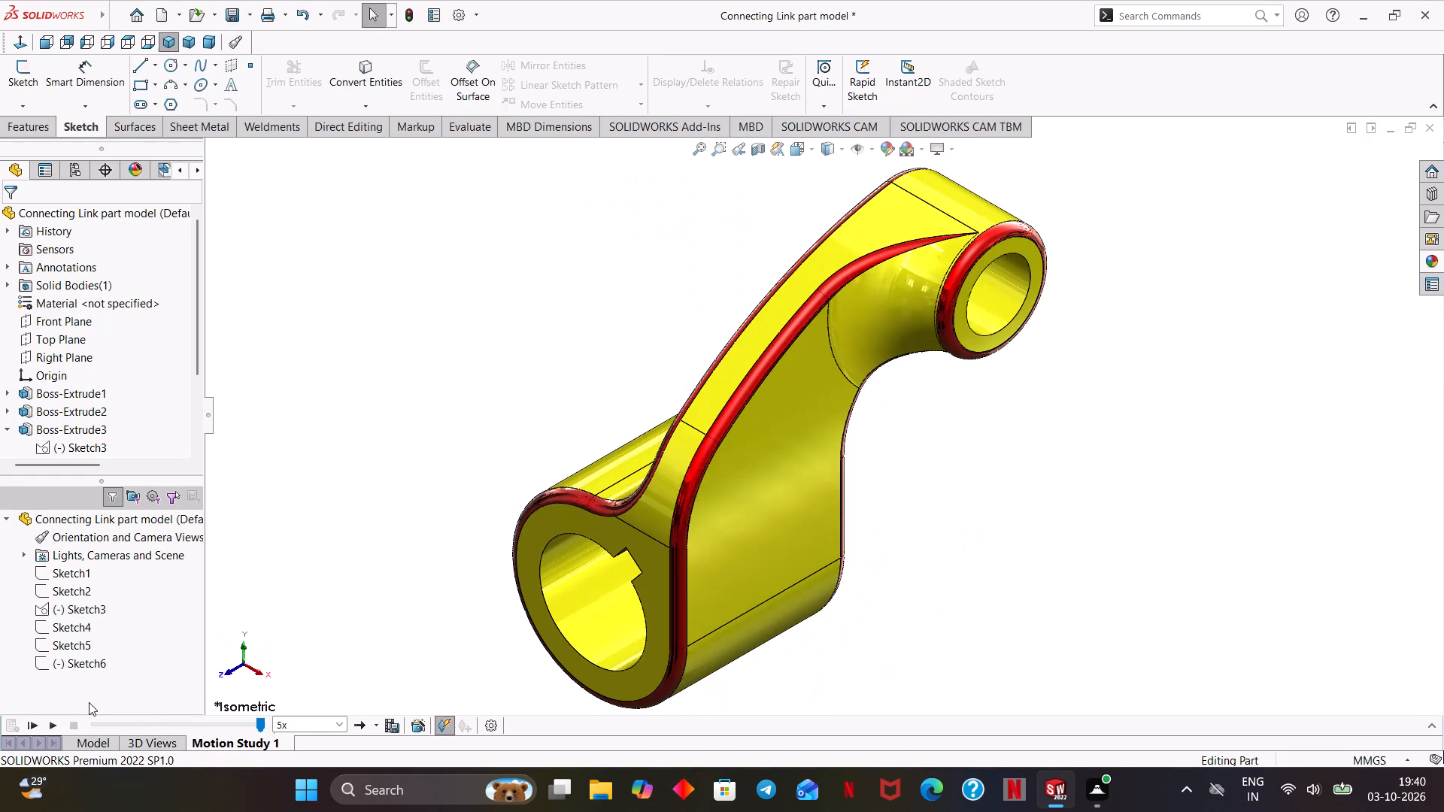
Set the animation playback speed to 1x and replay the motion study.
left_click(343, 728)
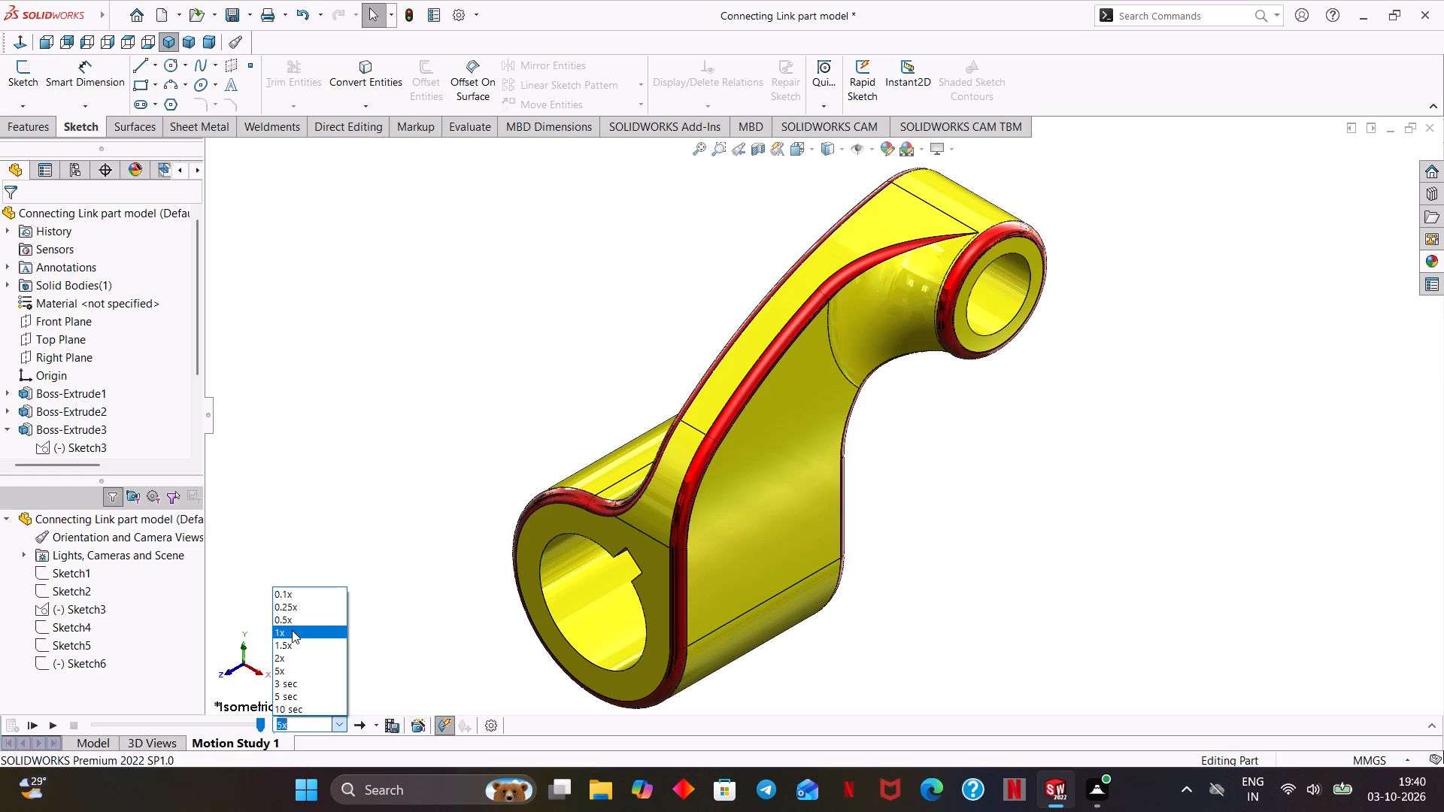
left_click(292, 630)
left_click(50, 721)
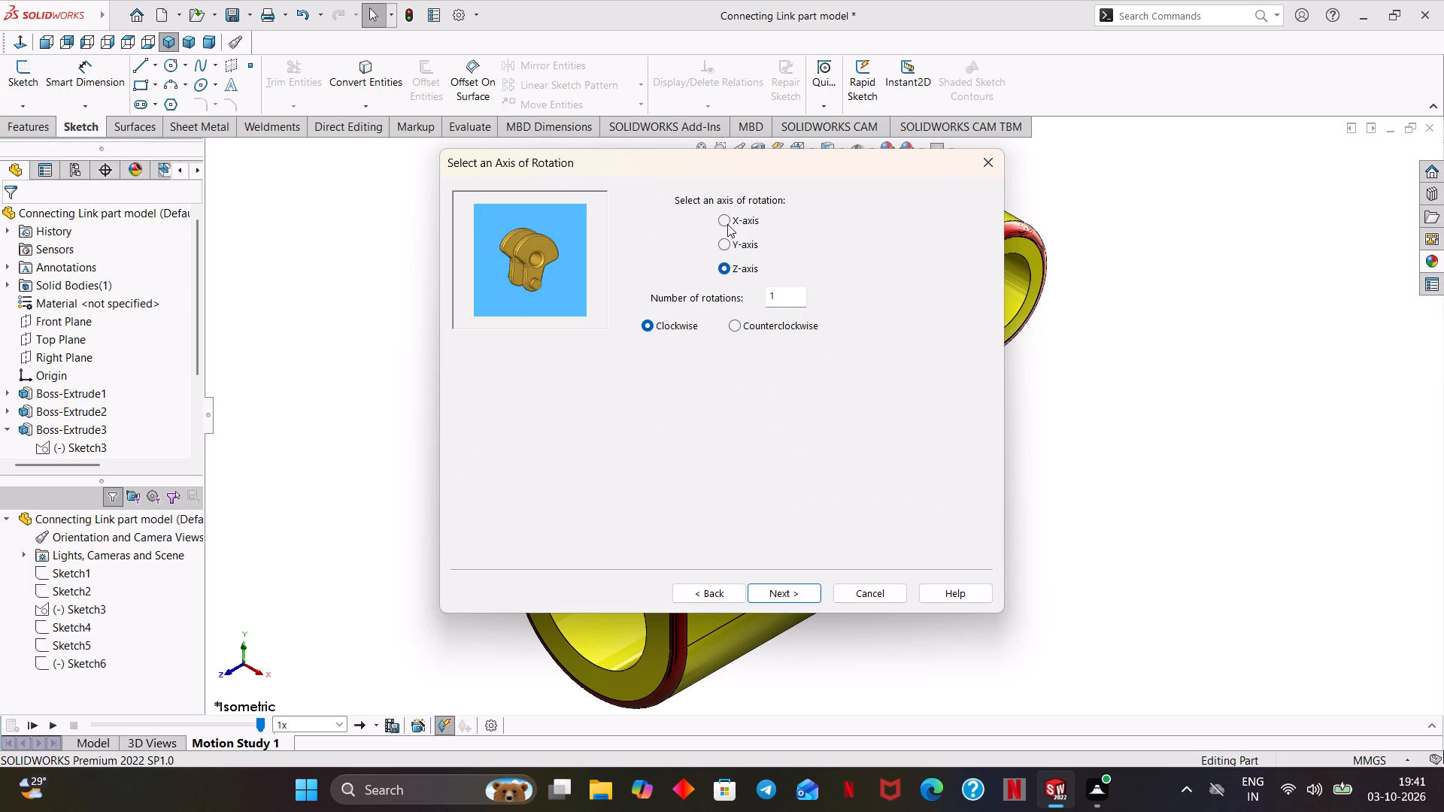
Add a third rotate-model animation with one clockwise rotation about the X-axis, lasting 10 seconds and starting at 1 second.
left_click(727, 223)
left_click(781, 597)
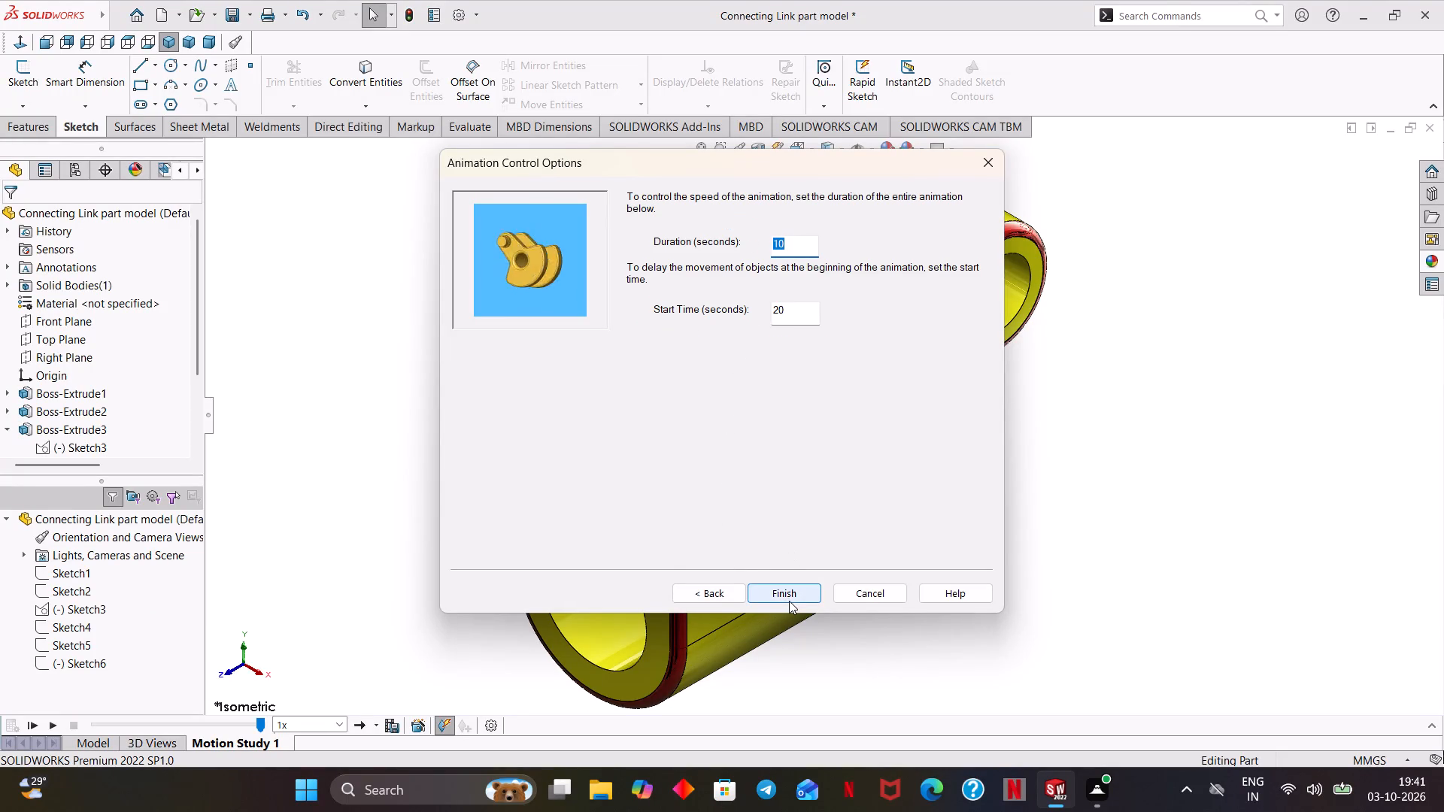
double_click(791, 314)
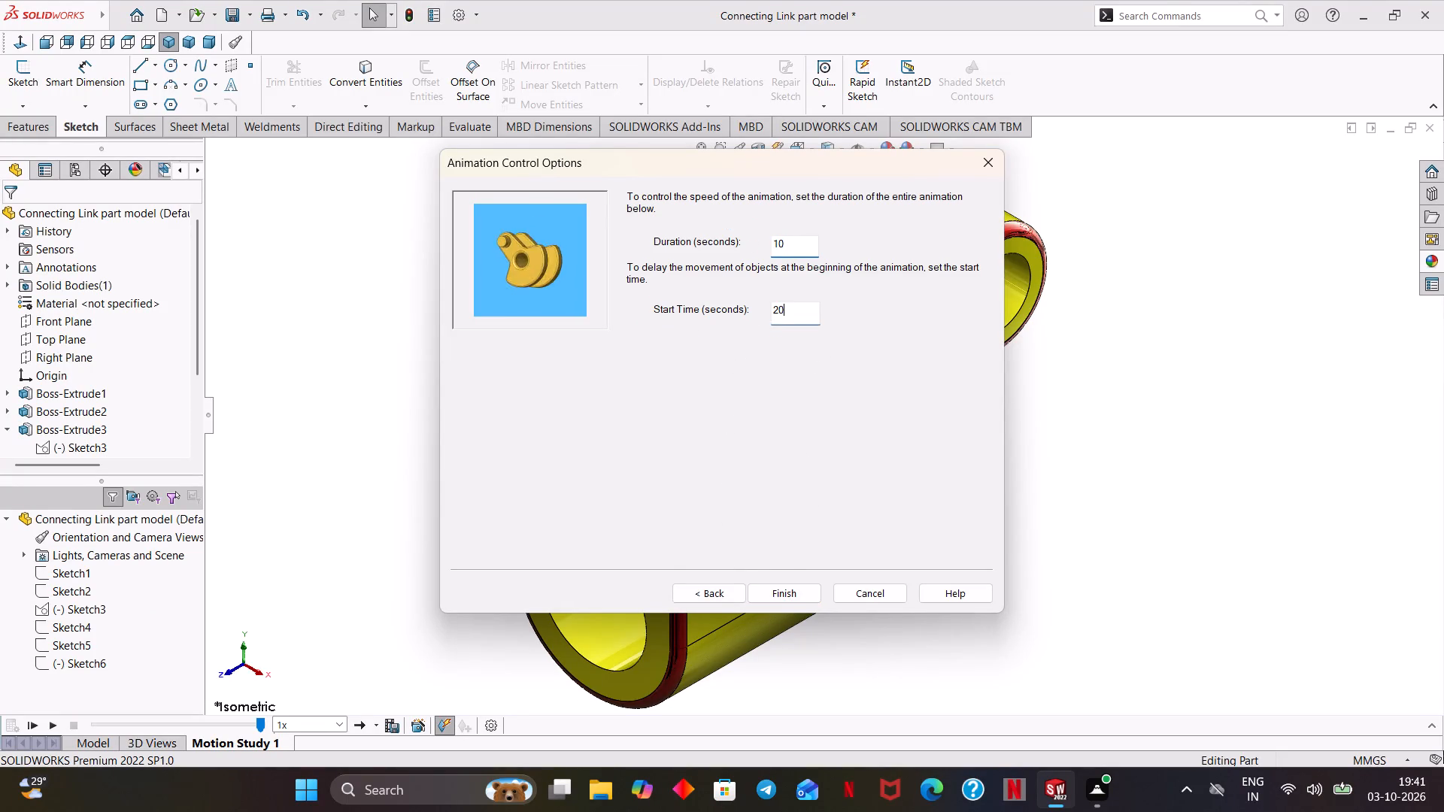
key("0")
key("BackSpace")
key("1")
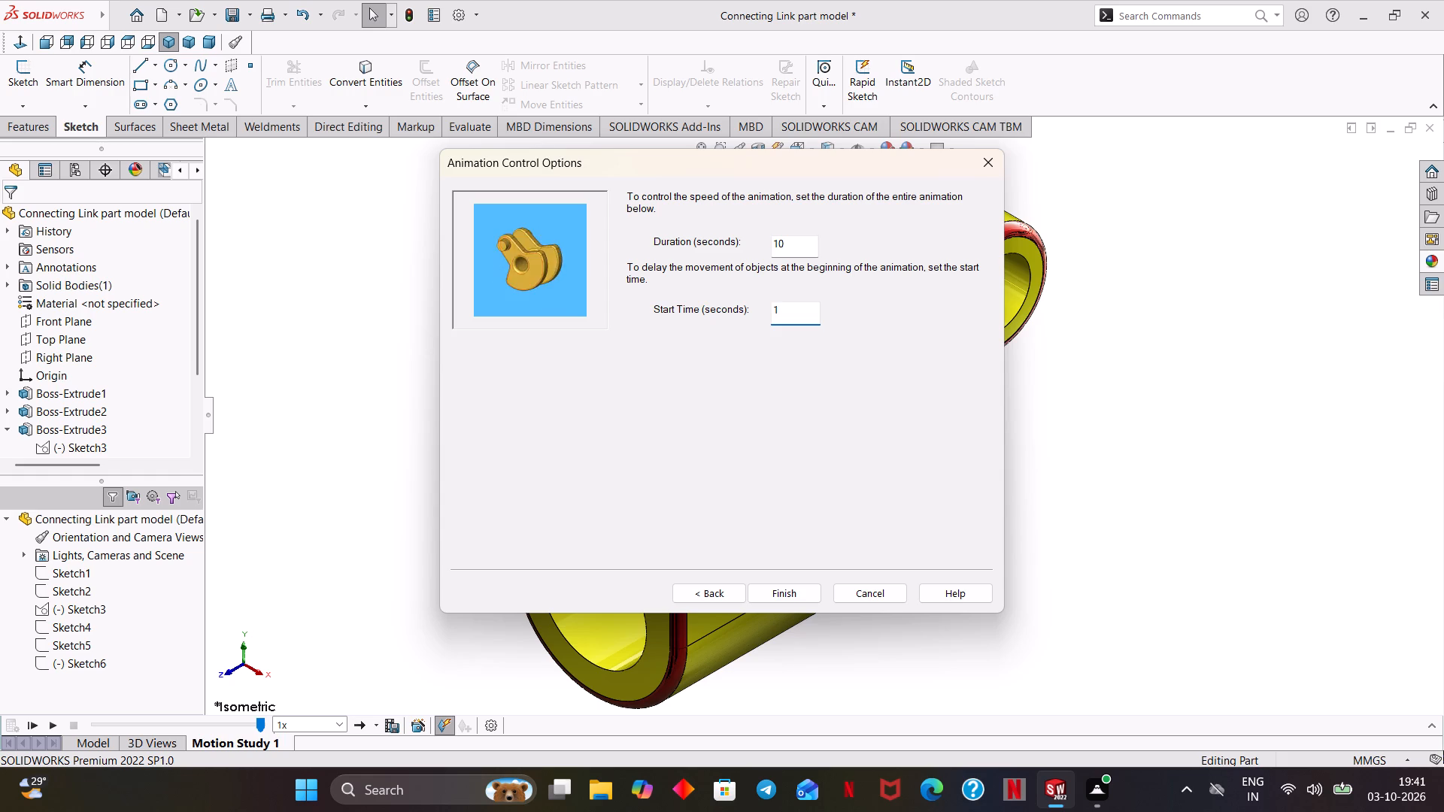
left_click(783, 585)
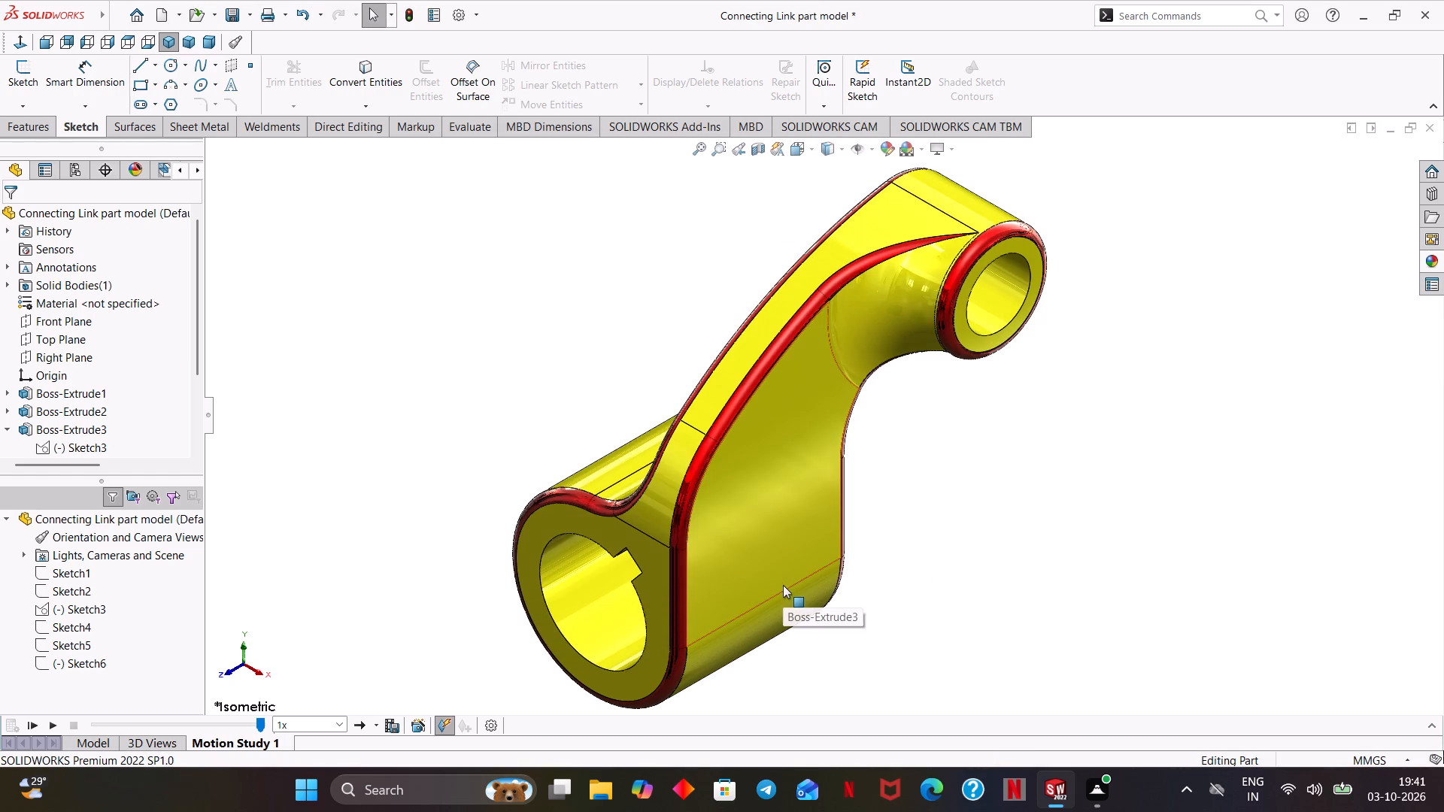
Play the updated motion study animation from the start and replay it.
left_click(41, 726)
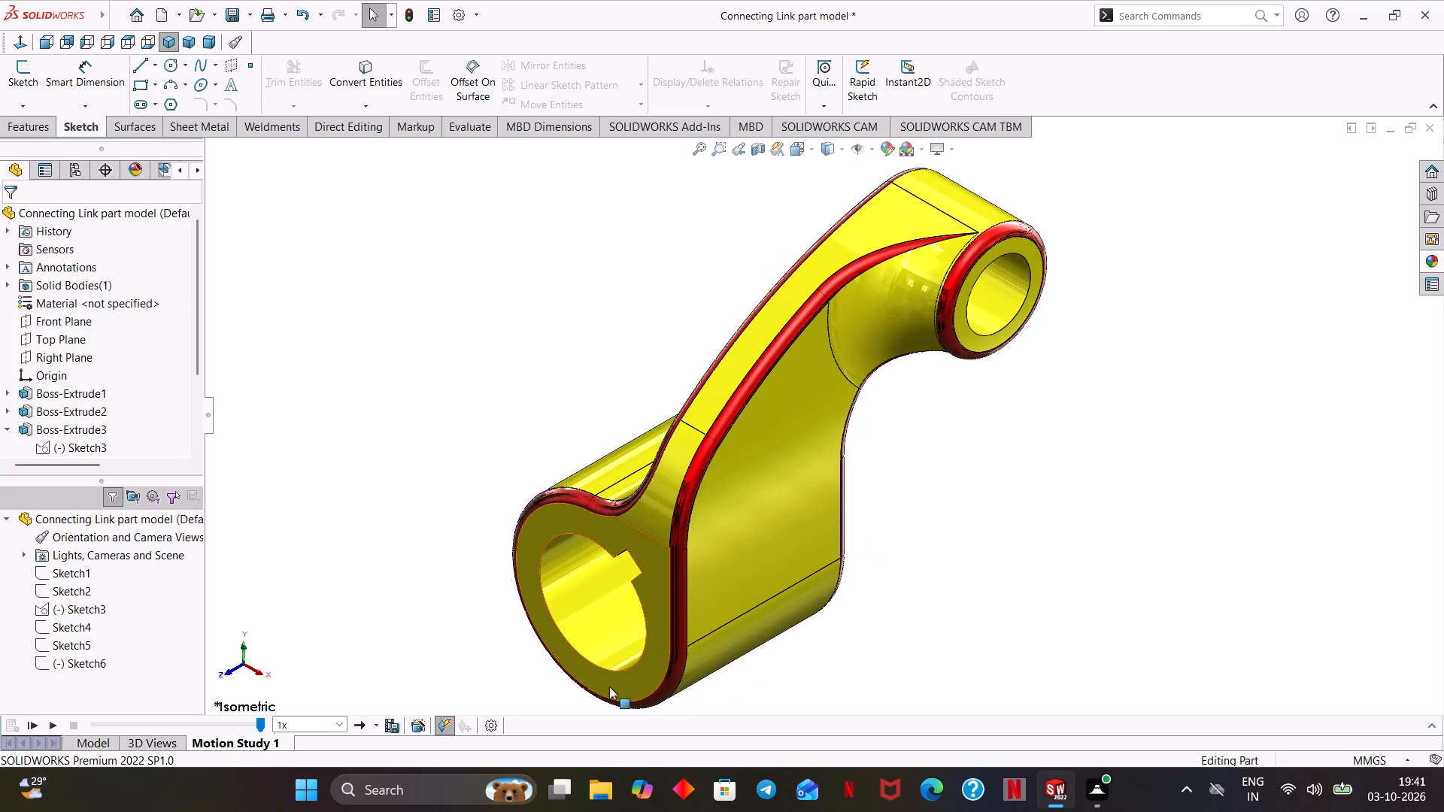
left_click(26, 723)
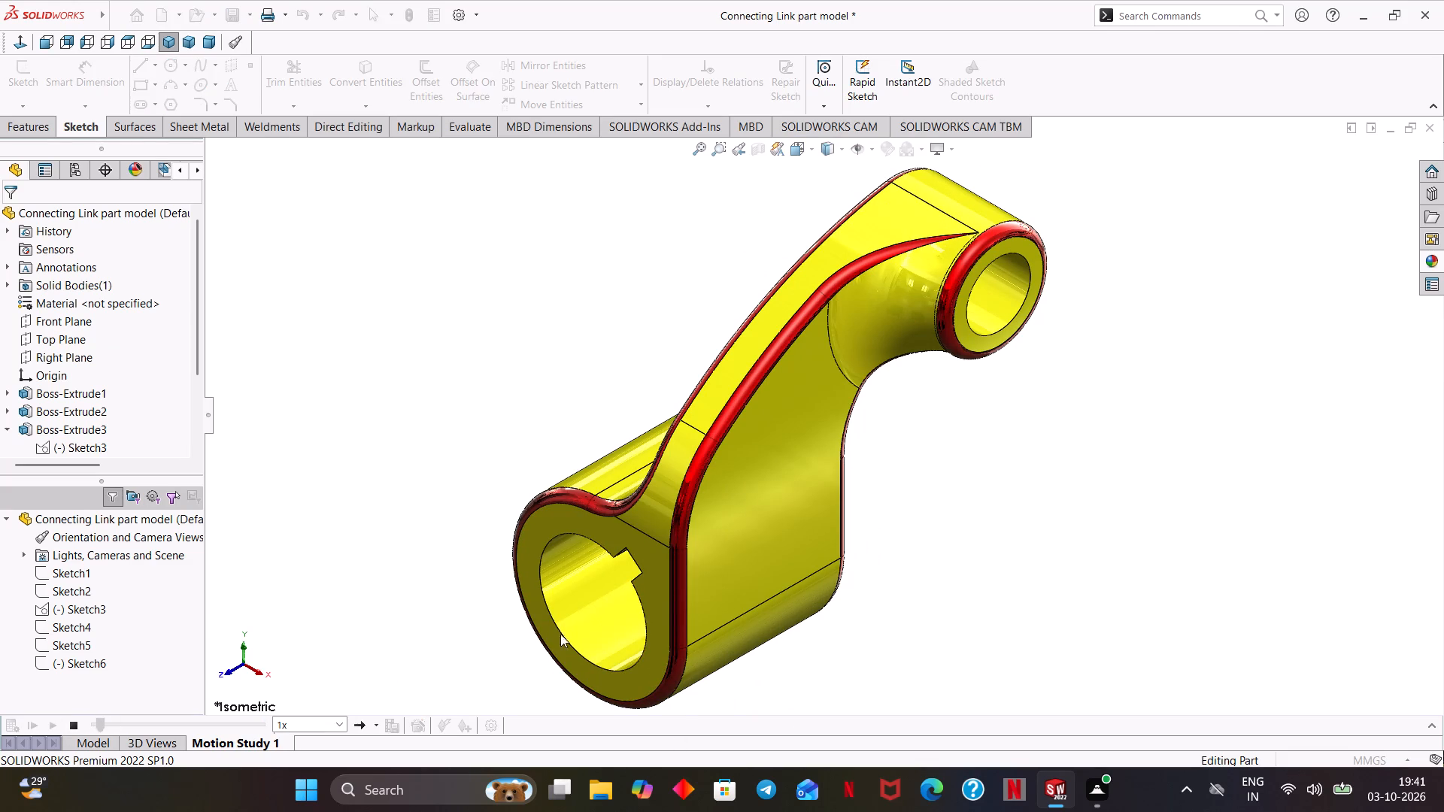